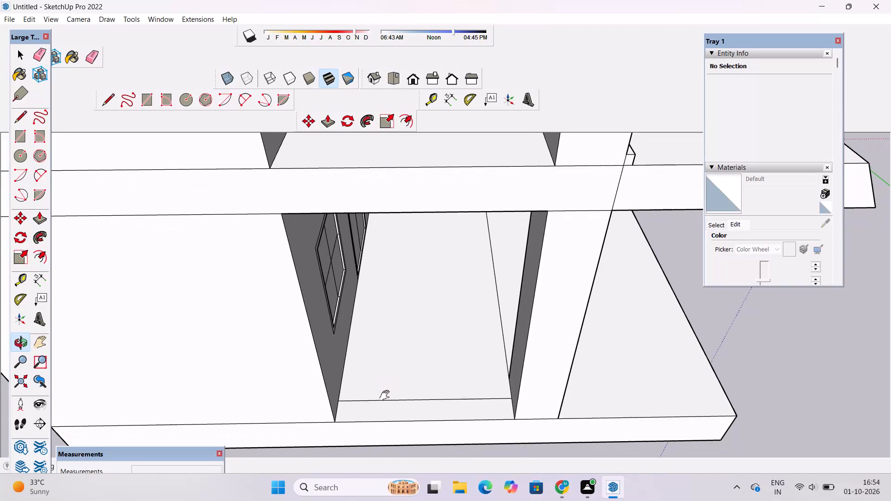
# Examine the line across the porch floor at the open end opposite the railing, near and from above.
pyautogui.moveTo(398, 413); pyautogui.dragTo(408, 418)
pyautogui.moveTo(411, 422); pyautogui.dragTo(404, 372)
pyautogui.moveTo(413, 371); pyautogui.dragTo(415, 377)
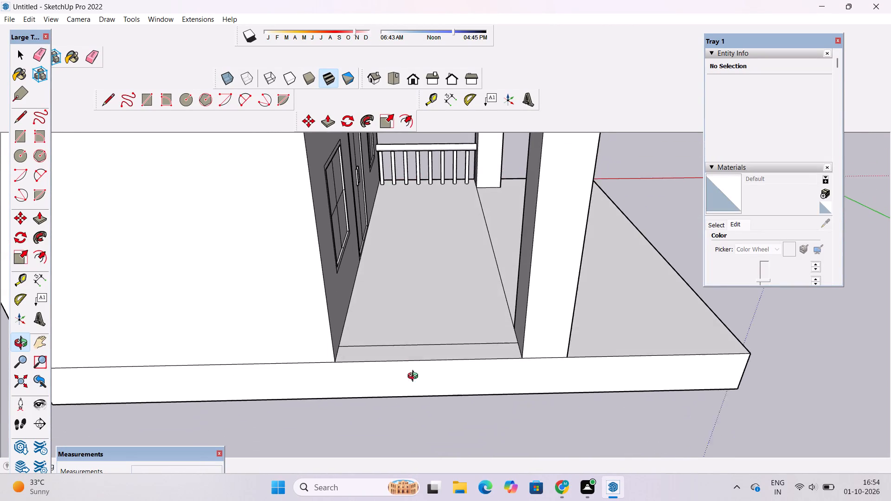
pyautogui.moveTo(415, 377); pyautogui.dragTo(414, 384)
pyautogui.scroll(1, 414, 386)
pyautogui.moveTo(418, 386); pyautogui.dragTo(424, 392)
pyautogui.click(424, 392)
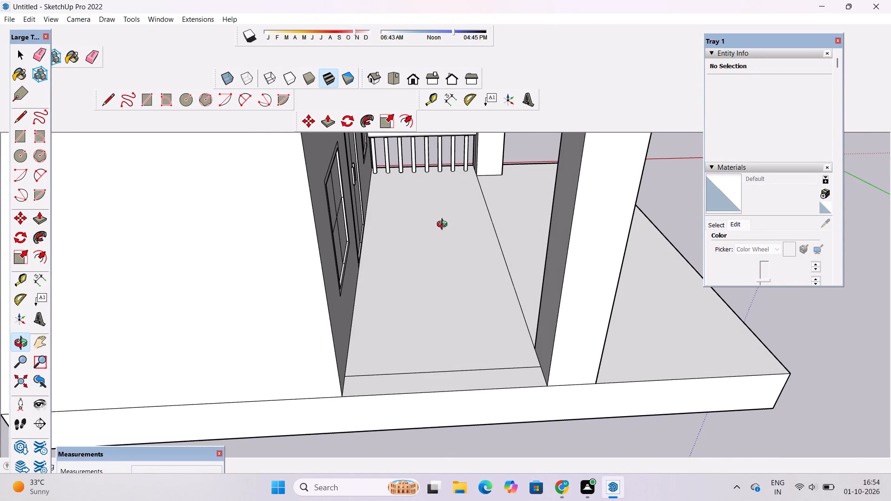
pyautogui.scroll(4, 480, 195)
pyautogui.keyDown('shift'); pyautogui.moveTo(475, 204); pyautogui.dragTo(470, 218); pyautogui.keyUp('shift')
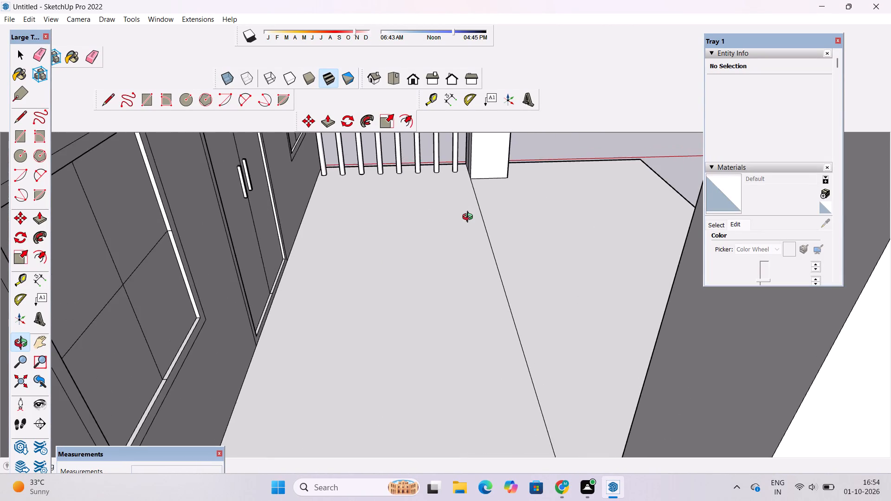
pyautogui.scroll(-5, 469, 218)
pyautogui.keyDown('shift'); pyautogui.moveTo(463, 248); pyautogui.dragTo(463, 243); pyautogui.keyUp('shift')
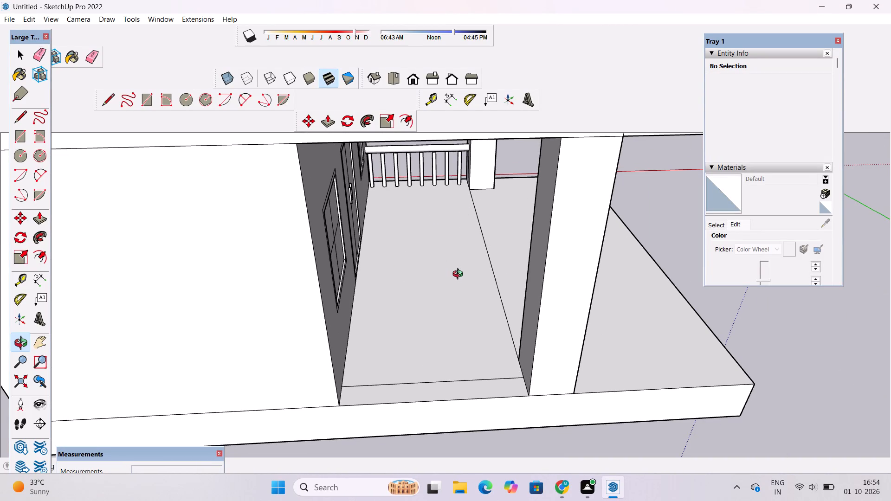
pyautogui.moveTo(460, 334); pyautogui.dragTo(456, 318)
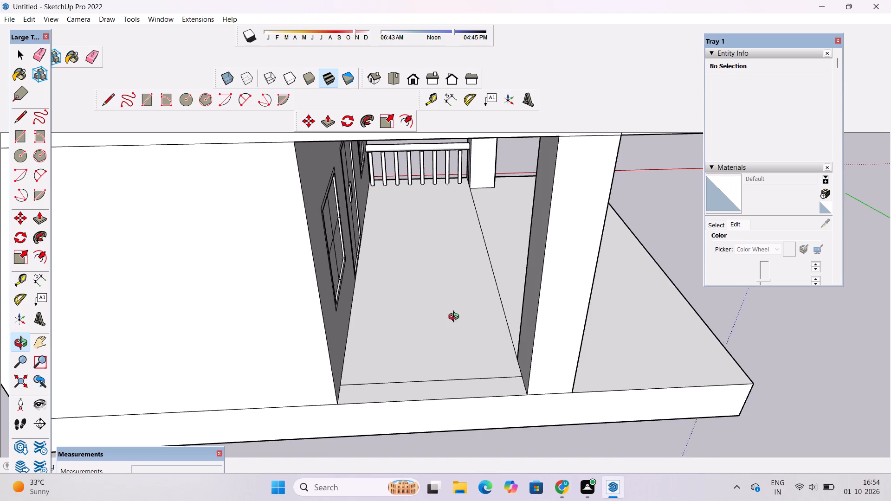
pyautogui.moveTo(456, 318); pyautogui.dragTo(452, 298)
pyautogui.keyDown('shift'); pyautogui.moveTo(452, 295); pyautogui.dragTo(459, 326); pyautogui.keyUp('shift')
pyautogui.moveTo(459, 327); pyautogui.dragTo(440, 315)
pyautogui.keyDown('shift'); pyautogui.moveTo(438, 309); pyautogui.dragTo(439, 319); pyautogui.keyUp('shift')
# Look over the whole house from both sides and the front, comparing the two open ends of the porch.
pyautogui.scroll(-5, 434, 278)
pyautogui.keyDown('shift'); pyautogui.moveTo(433, 279); pyautogui.dragTo(422, 310); pyautogui.keyUp('shift')
pyautogui.scroll(-4, 429, 272)
pyautogui.moveTo(432, 270); pyautogui.dragTo(430, 322)
pyautogui.moveTo(421, 323); pyautogui.dragTo(311, 302)
pyautogui.moveTo(431, 212); pyautogui.dragTo(332, 264)
pyautogui.moveTo(413, 263); pyautogui.dragTo(376, 277)
pyautogui.keyDown('shift'); pyautogui.moveTo(374, 262); pyautogui.dragTo(394, 321); pyautogui.keyUp('shift')
pyautogui.moveTo(281, 322); pyautogui.dragTo(444, 295)
pyautogui.moveTo(394, 302); pyautogui.dragTo(342, 288)
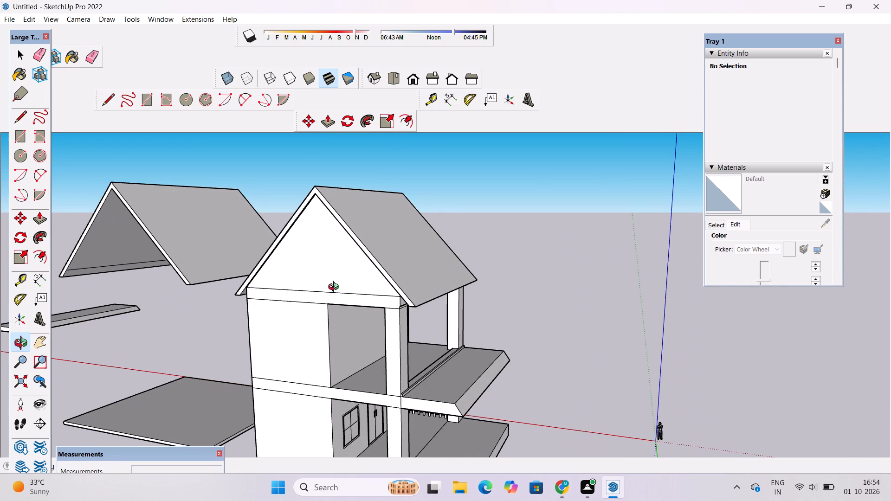
pyautogui.scroll(-4, 372, 289)
pyautogui.moveTo(438, 293); pyautogui.dragTo(240, 265)
pyautogui.moveTo(478, 313); pyautogui.dragTo(268, 324)
pyautogui.scroll(2, 423, 305)
pyautogui.moveTo(498, 296); pyautogui.dragTo(439, 311)
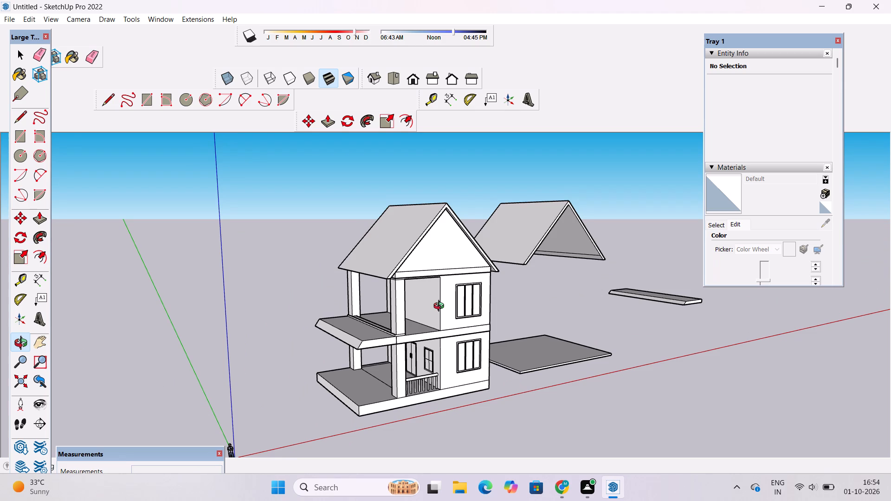
pyautogui.moveTo(441, 308); pyautogui.dragTo(441, 339)
pyautogui.scroll(4, 428, 344)
pyautogui.moveTo(445, 338); pyautogui.dragTo(434, 339)
pyautogui.scroll(3, 427, 337)
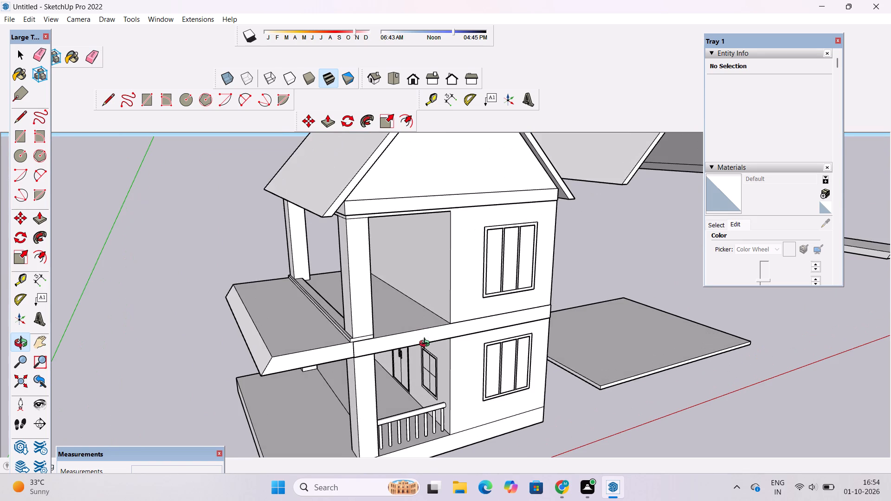
pyautogui.scroll(-3, 426, 345)
pyautogui.moveTo(447, 337); pyautogui.dragTo(416, 358)
pyautogui.scroll(6, 408, 366)
pyautogui.keyDown('shift'); pyautogui.moveTo(386, 371); pyautogui.dragTo(419, 357); pyautogui.keyUp('shift')
pyautogui.scroll(3, 419, 356)
pyautogui.moveTo(263, 385); pyautogui.dragTo(396, 333)
pyautogui.scroll(-8, 403, 322)
pyautogui.moveTo(405, 335); pyautogui.dragTo(426, 356)
pyautogui.scroll(-2, 346, 335)
pyautogui.keyDown('shift'); pyautogui.moveTo(347, 335); pyautogui.dragTo(362, 344); pyautogui.keyUp('shift')
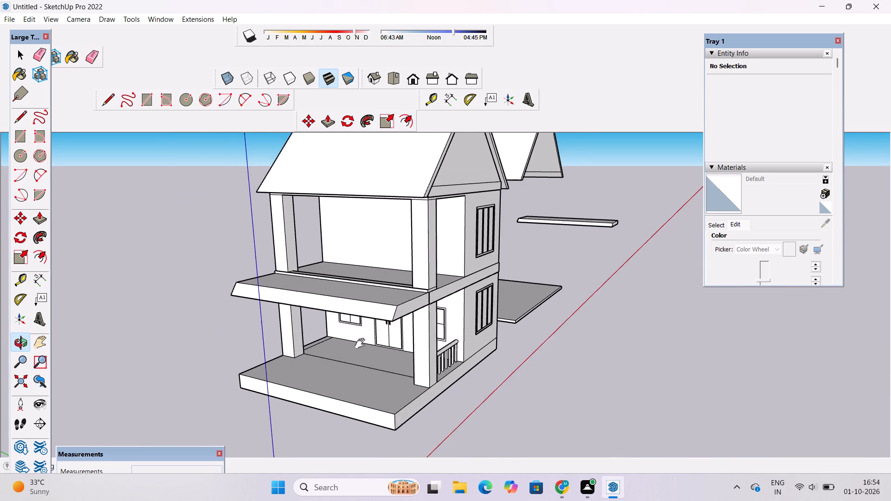
pyautogui.keyDown('shift'); pyautogui.moveTo(362, 344); pyautogui.dragTo(367, 347); pyautogui.keyUp('shift')
pyautogui.scroll(-1, 367, 347)
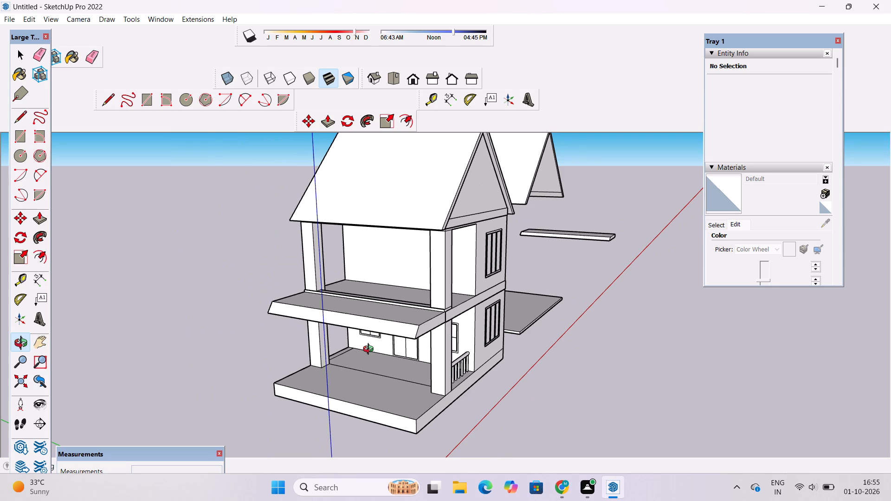
pyautogui.keyDown('shift'); pyautogui.click(403, 321); pyautogui.keyUp('shift')
pyautogui.scroll(-3, 367, 331)
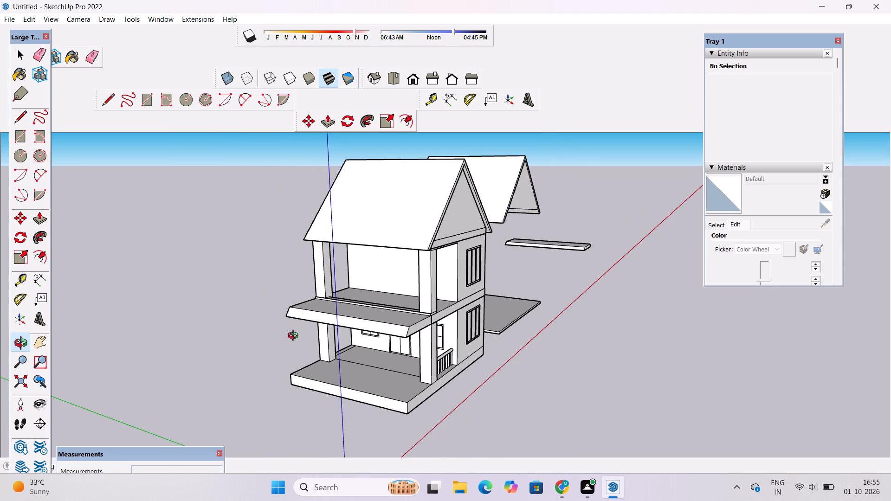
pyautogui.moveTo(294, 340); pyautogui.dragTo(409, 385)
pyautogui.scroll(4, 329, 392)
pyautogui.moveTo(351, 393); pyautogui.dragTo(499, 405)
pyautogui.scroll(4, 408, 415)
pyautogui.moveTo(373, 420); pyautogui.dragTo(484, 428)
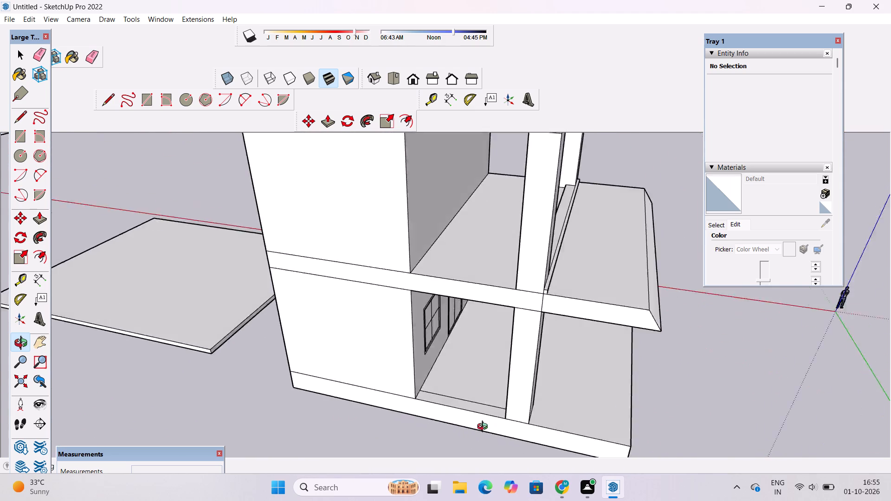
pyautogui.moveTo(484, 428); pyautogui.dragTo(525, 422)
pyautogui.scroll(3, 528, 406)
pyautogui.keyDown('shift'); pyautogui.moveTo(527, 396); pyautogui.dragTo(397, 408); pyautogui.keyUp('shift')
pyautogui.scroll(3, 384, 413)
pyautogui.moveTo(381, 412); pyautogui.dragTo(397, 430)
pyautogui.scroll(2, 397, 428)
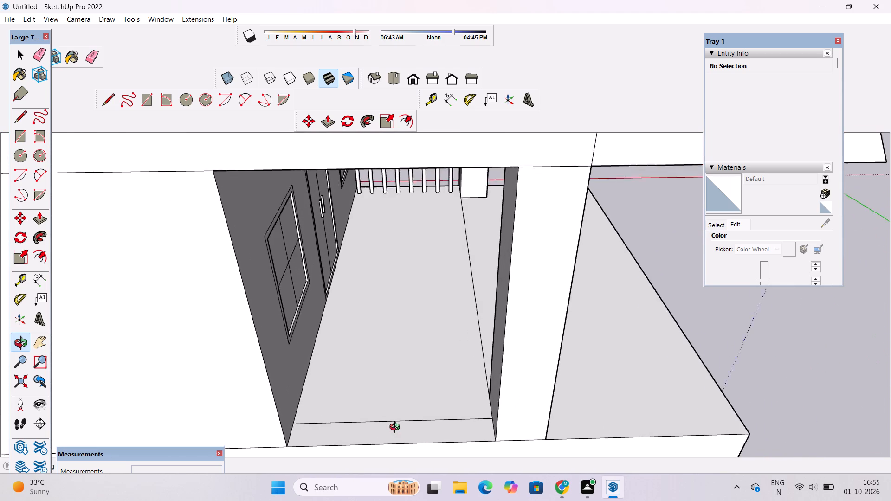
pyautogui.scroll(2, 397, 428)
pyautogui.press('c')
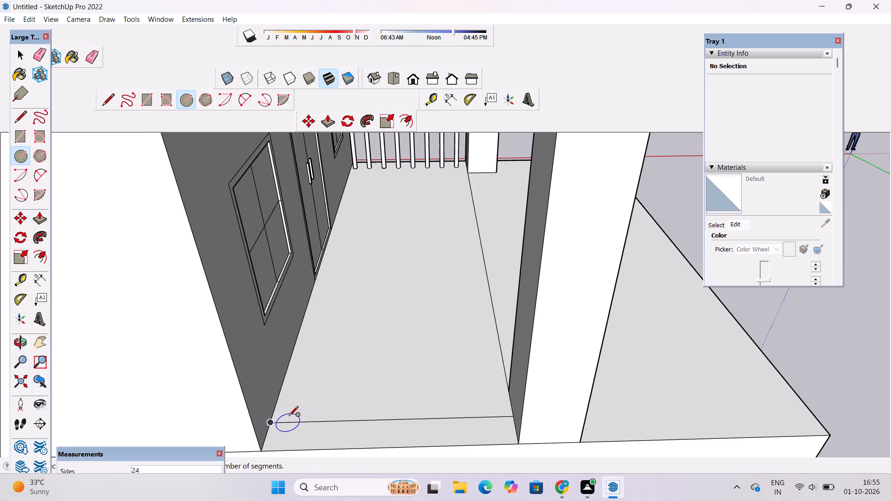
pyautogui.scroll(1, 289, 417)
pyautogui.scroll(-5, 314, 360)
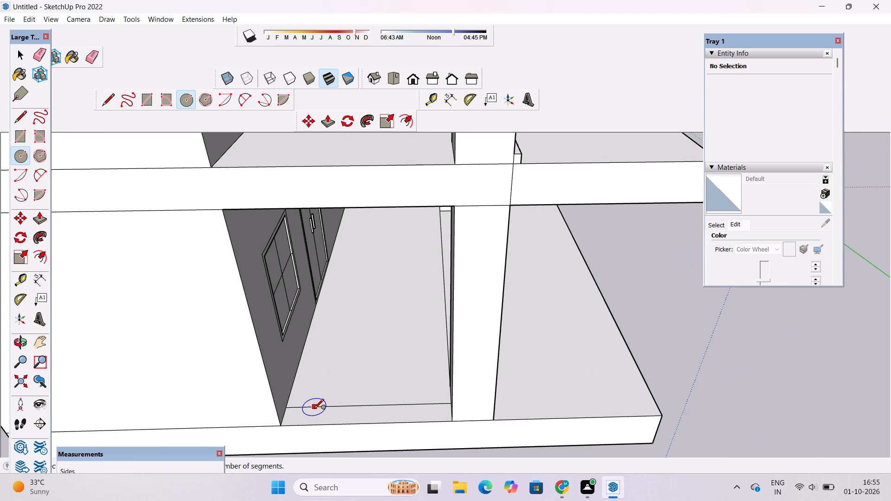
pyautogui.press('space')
# Undo the line across the far end of the porch floor and the erasure of the vertical line beside the last baluster.
pyautogui.scroll(-3, 337, 418)
pyautogui.scroll(1, 360, 354)
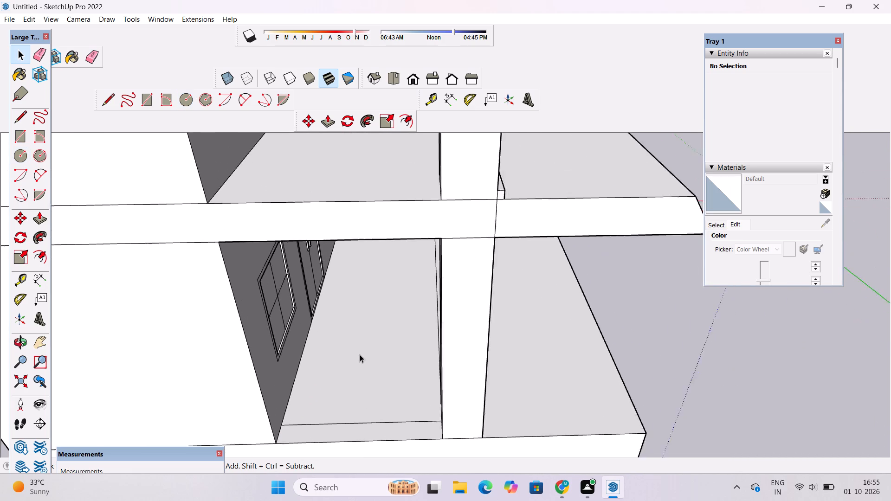
pyautogui.scroll(5, 360, 354)
pyautogui.press('o')
pyautogui.moveTo(511, 390); pyautogui.dragTo(289, 393)
pyautogui.scroll(-4, 283, 387)
pyautogui.moveTo(492, 402); pyautogui.dragTo(333, 394)
pyautogui.scroll(-1, 332, 394)
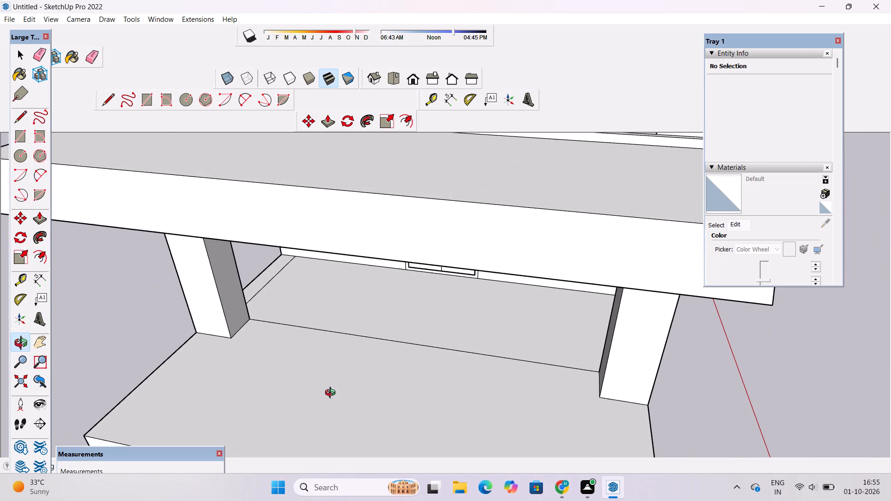
pyautogui.scroll(-3, 332, 394)
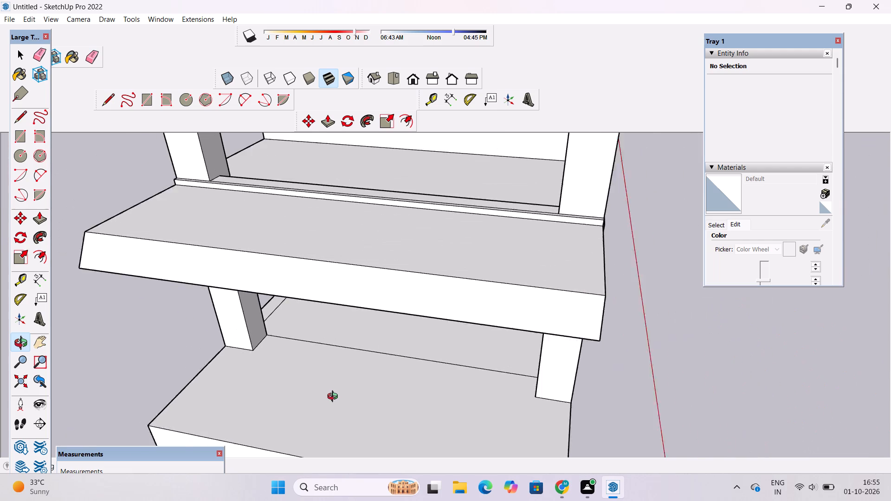
pyautogui.scroll(-1, 335, 398)
pyautogui.moveTo(479, 405); pyautogui.dragTo(361, 358)
pyautogui.scroll(4, 335, 355)
pyautogui.moveTo(404, 372); pyautogui.dragTo(323, 369)
pyautogui.scroll(2, 329, 292)
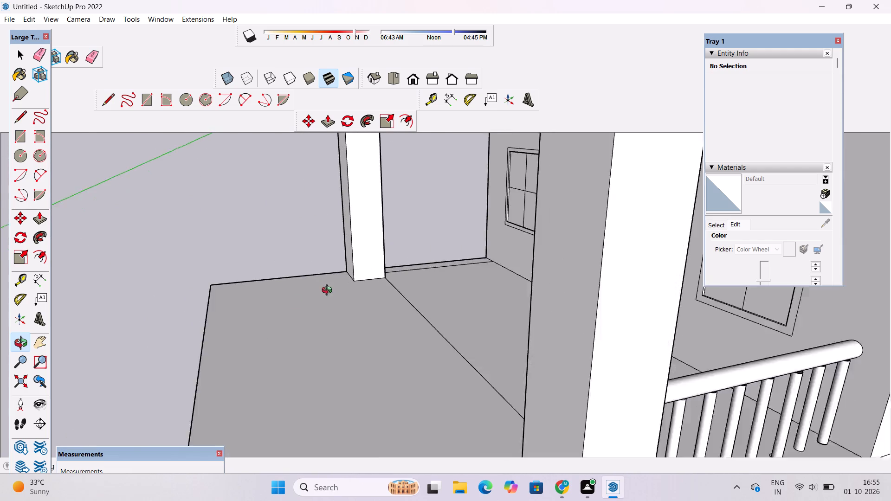
pyautogui.scroll(2, 329, 291)
pyautogui.keyDown('shift'); pyautogui.moveTo(391, 291); pyautogui.dragTo(387, 447); pyautogui.keyUp('shift')
pyautogui.keyDown('shift'); pyautogui.moveTo(397, 431); pyautogui.dragTo(357, 302); pyautogui.keyUp('shift')
pyautogui.scroll(-13, 357, 299)
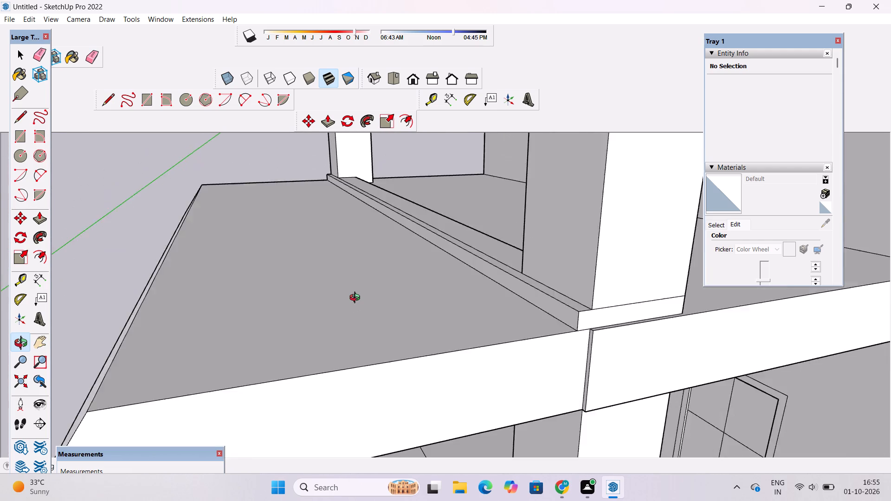
pyautogui.scroll(-4, 357, 299)
pyautogui.keyDown('shift'); pyautogui.moveTo(469, 377); pyautogui.dragTo(436, 297); pyautogui.keyUp('shift')
pyautogui.keyDown('shift'); pyautogui.moveTo(484, 392); pyautogui.dragTo(445, 298); pyautogui.keyUp('shift')
pyautogui.moveTo(515, 386); pyautogui.dragTo(481, 313)
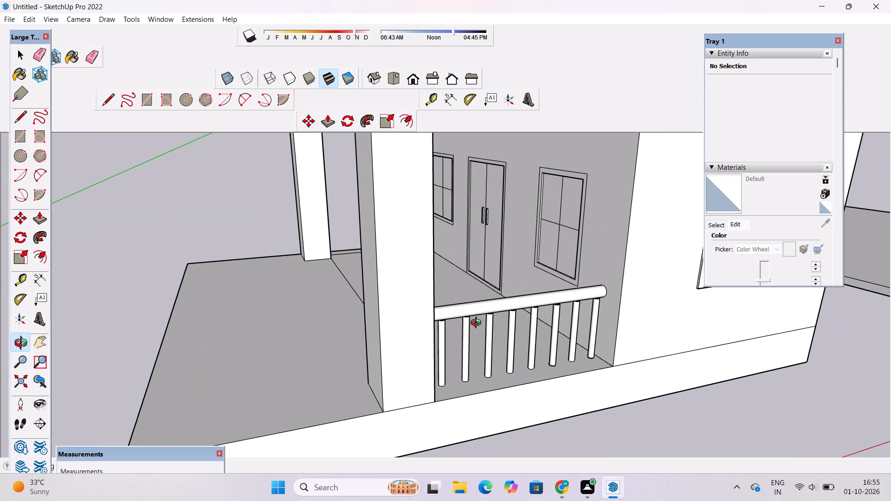
pyautogui.hotkey('ctrl', 'z')
pyautogui.hotkey('ctrl', 'z')
# Measure the vertical line on the house wall beside the last baluster, from the porch floor up to the handrail.
pyautogui.scroll(5, 622, 290)
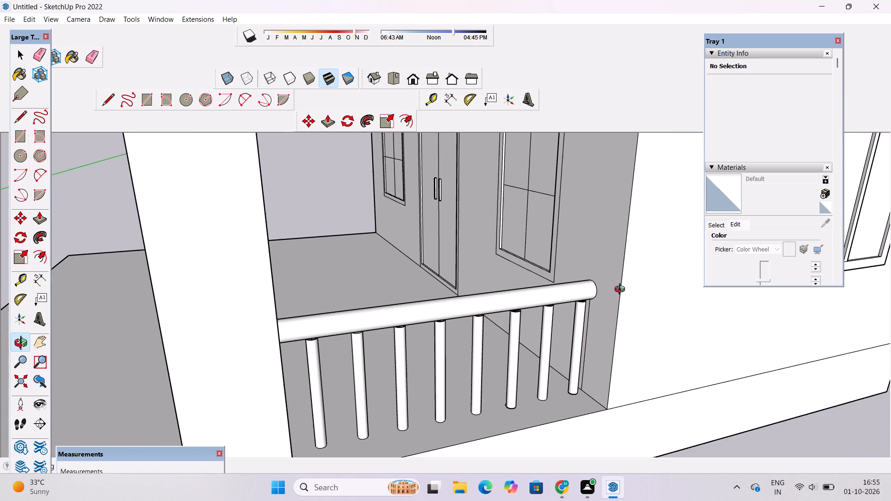
pyautogui.click(46, 280)
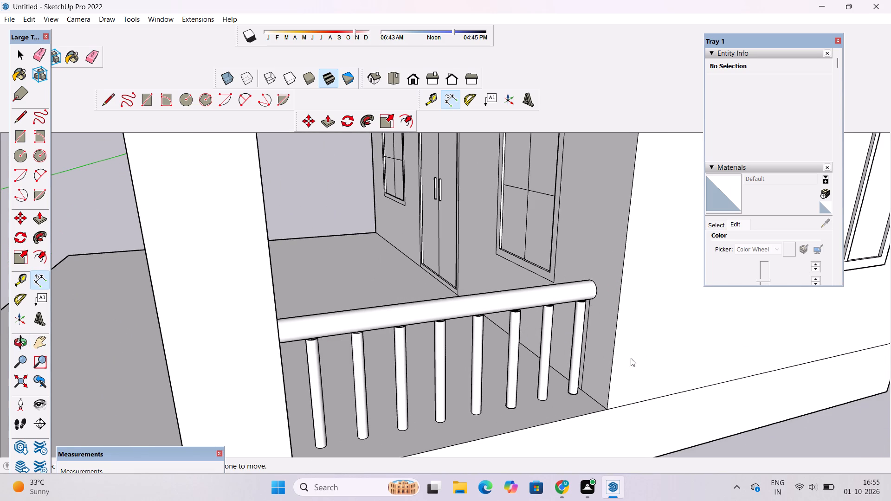
pyautogui.scroll(4, 581, 393)
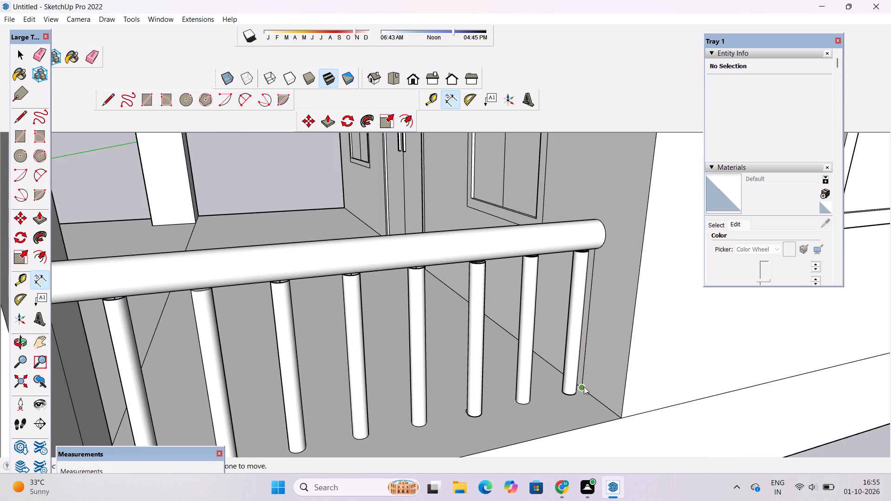
pyautogui.click(584, 386)
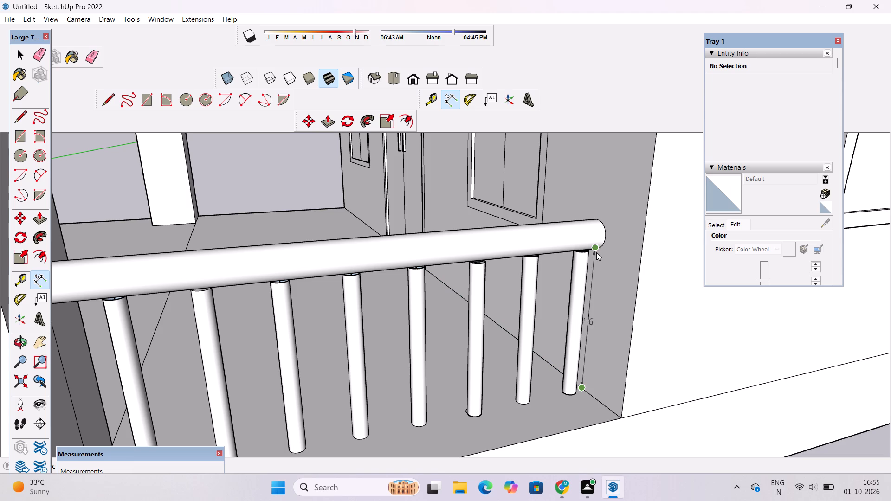
pyautogui.scroll(3, 596, 252)
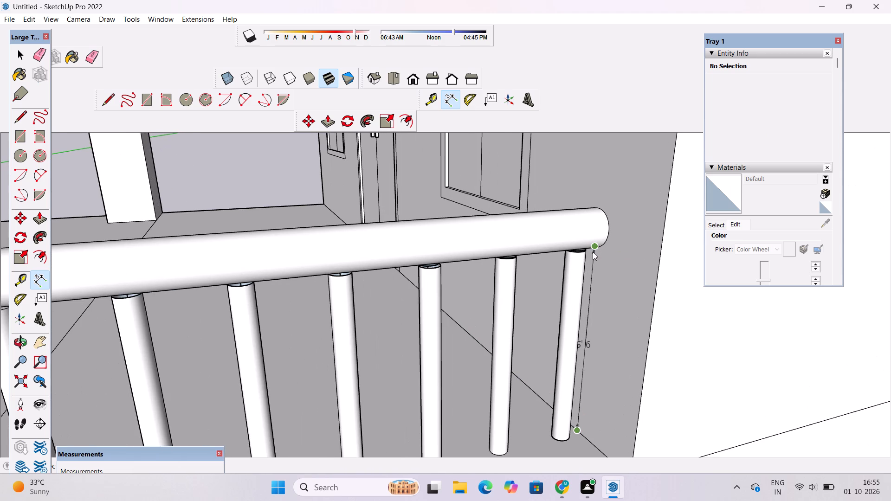
pyautogui.scroll(4, 594, 252)
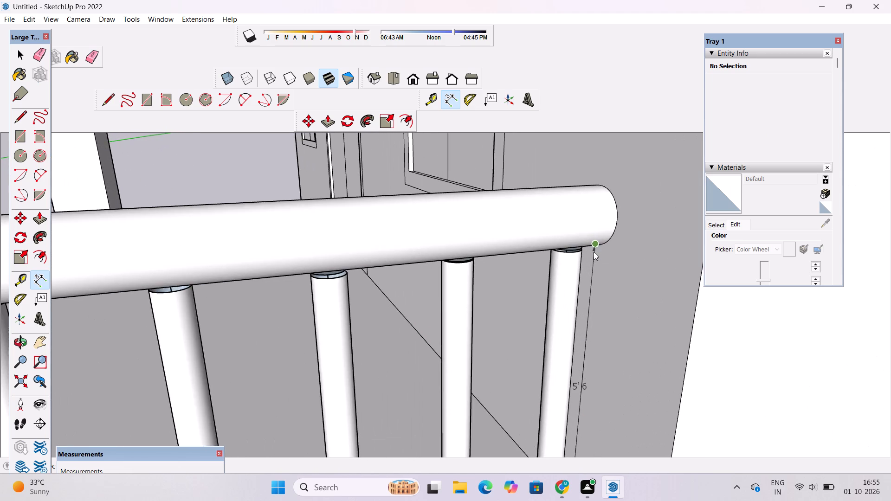
pyautogui.scroll(4, 594, 252)
pyautogui.scroll(-3, 595, 250)
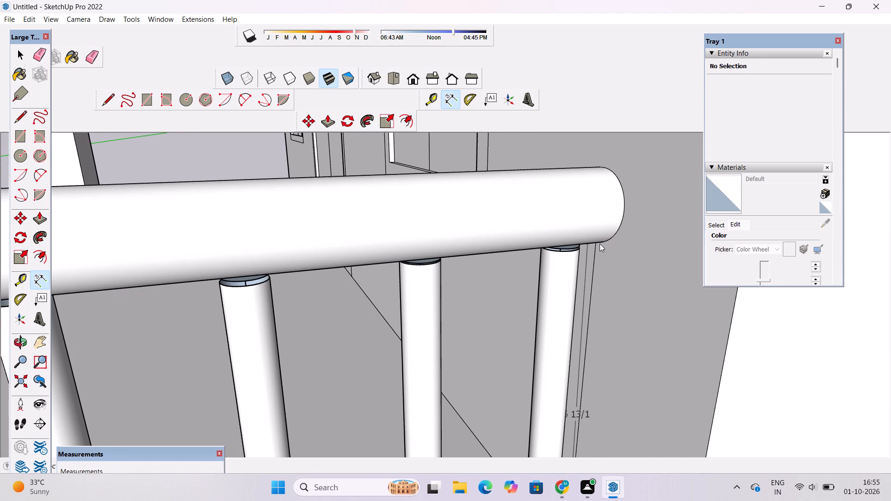
pyautogui.scroll(-1, 600, 244)
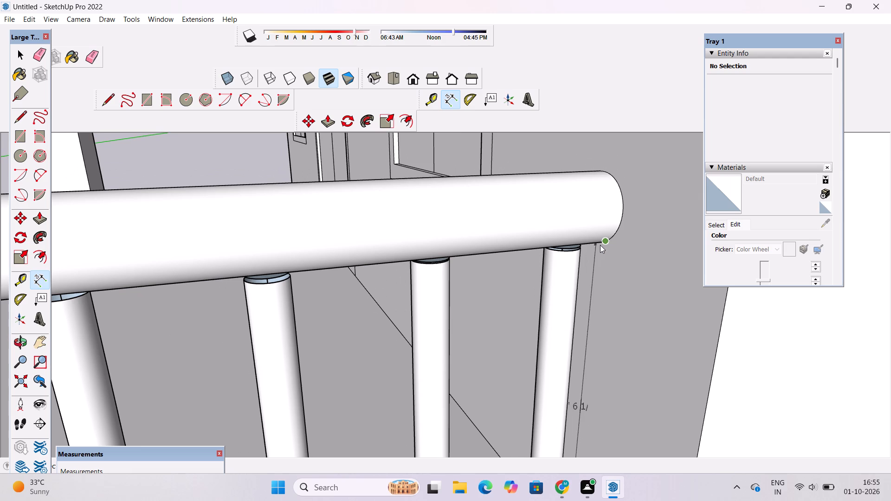
pyautogui.press('space')
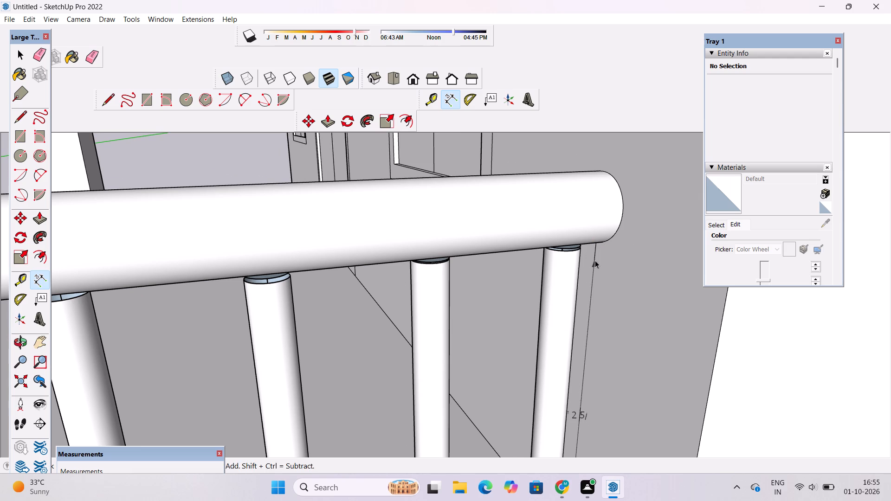
# Examine the joints between the balusters and the handrail's underside, and the baluster bases near the pillar.
pyautogui.press('o')
pyautogui.scroll(-13, 590, 295)
pyautogui.moveTo(530, 342); pyautogui.dragTo(524, 275)
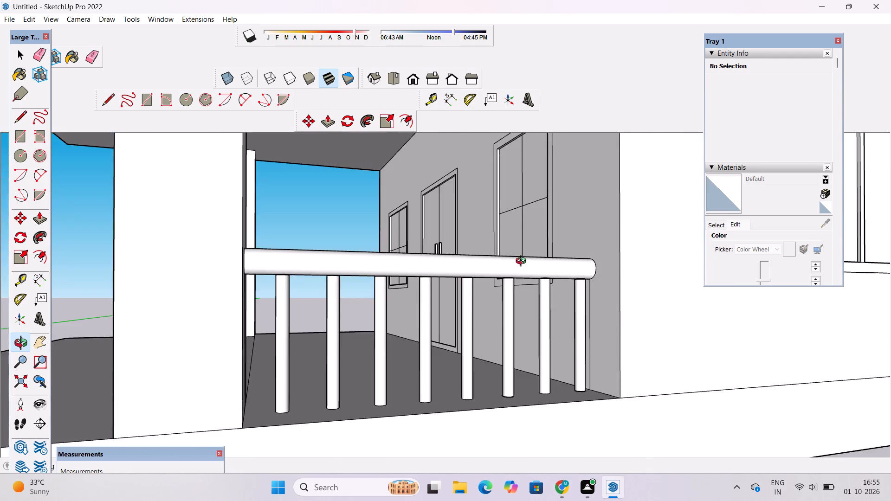
pyautogui.scroll(6, 517, 265)
pyautogui.scroll(6, 487, 295)
pyautogui.scroll(-5, 487, 295)
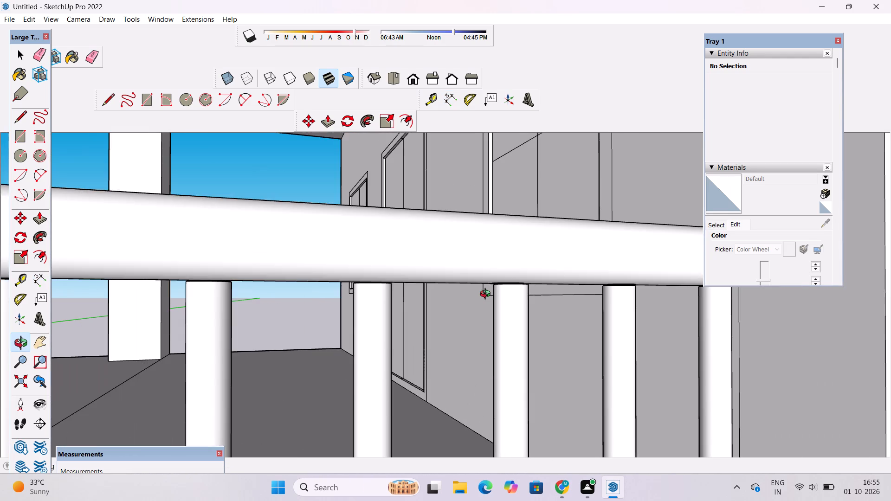
pyautogui.scroll(4, 523, 288)
pyautogui.moveTo(520, 301); pyautogui.dragTo(534, 248)
pyautogui.scroll(-8, 540, 244)
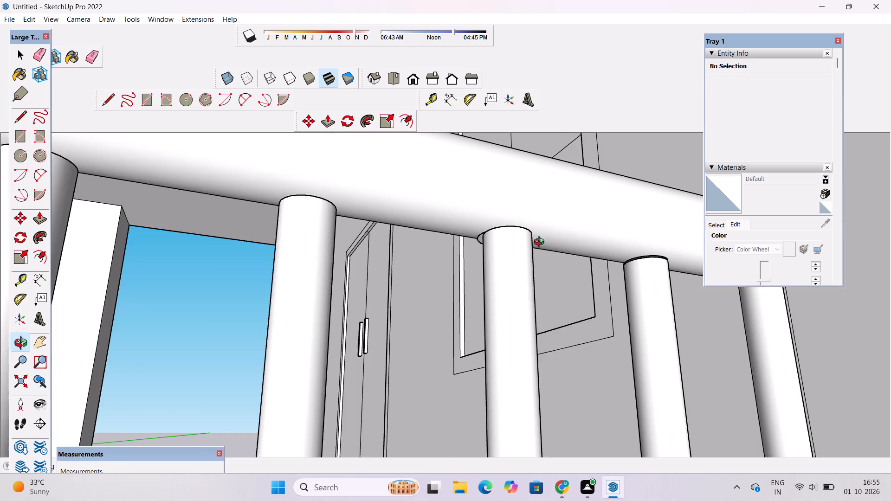
pyautogui.scroll(-14, 541, 243)
pyautogui.moveTo(487, 288); pyautogui.dragTo(378, 403)
pyautogui.scroll(4, 289, 403)
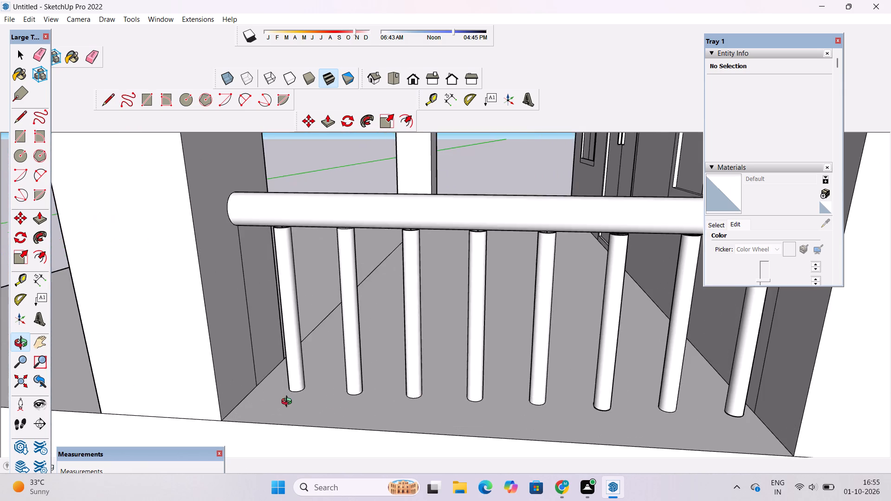
pyautogui.scroll(1, 289, 403)
pyautogui.moveTo(287, 404); pyautogui.dragTo(317, 432)
pyautogui.scroll(8, 271, 407)
pyautogui.keyDown('shift'); pyautogui.moveTo(257, 398); pyautogui.dragTo(313, 398); pyautogui.keyUp('shift')
pyautogui.moveTo(322, 400); pyautogui.dragTo(339, 401)
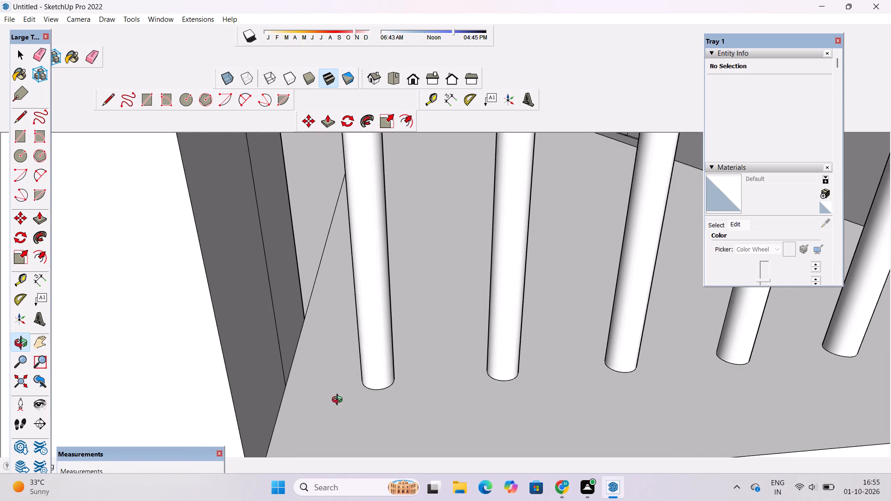
# Examine the porch from the existing railing around to the opposite open end that has no railing.
pyautogui.scroll(-12, 339, 400)
pyautogui.keyDown('shift'); pyautogui.moveTo(343, 388); pyautogui.dragTo(352, 415); pyautogui.keyUp('shift')
pyautogui.moveTo(238, 413); pyautogui.dragTo(671, 386)
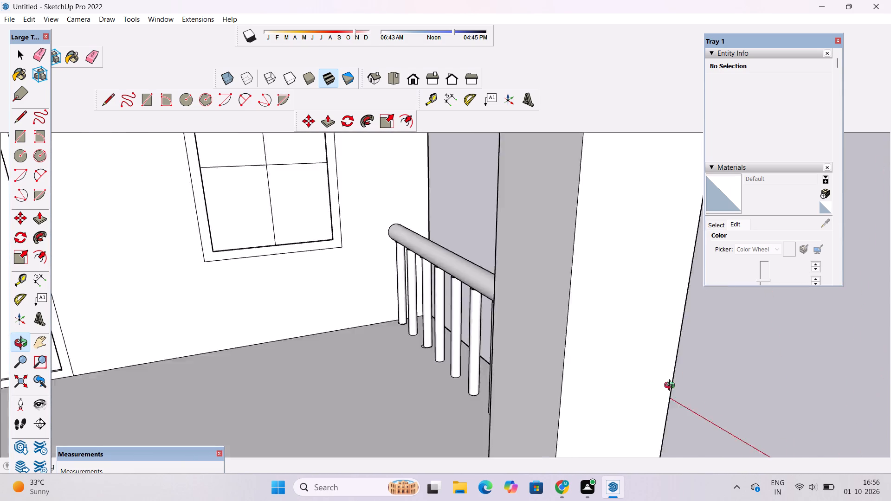
pyautogui.moveTo(671, 386); pyautogui.dragTo(709, 369)
pyautogui.scroll(-13, 718, 351)
pyautogui.moveTo(556, 412); pyautogui.dragTo(693, 392)
pyautogui.scroll(-4, 684, 395)
pyautogui.keyDown('shift'); pyautogui.moveTo(608, 396); pyautogui.dragTo(579, 339); pyautogui.keyUp('shift')
pyautogui.moveTo(575, 338); pyautogui.dragTo(518, 415)
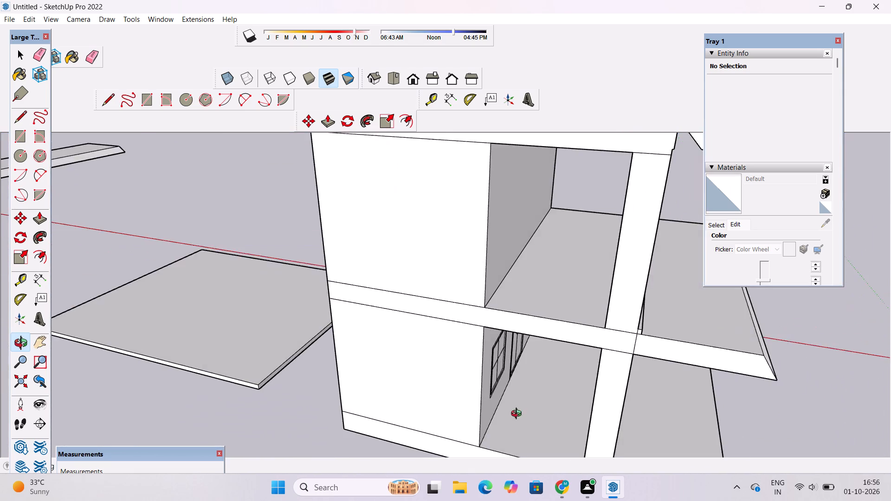
pyautogui.scroll(4, 529, 404)
pyautogui.moveTo(526, 428); pyautogui.dragTo(619, 445)
pyautogui.moveTo(616, 441); pyautogui.dragTo(465, 380)
pyautogui.scroll(2, 463, 379)
pyautogui.keyDown('shift'); pyautogui.moveTo(472, 379); pyautogui.dragTo(441, 385); pyautogui.keyUp('shift')
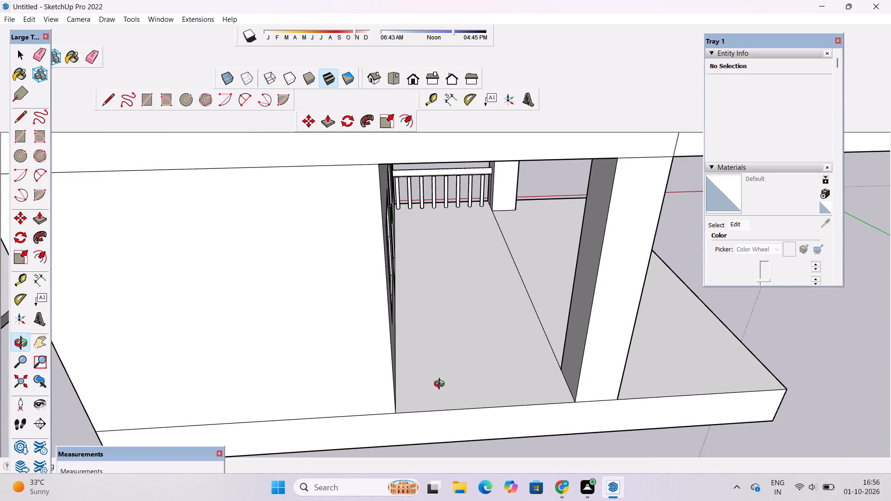
pyautogui.click(442, 385)
pyautogui.keyDown('shift'); pyautogui.moveTo(459, 386); pyautogui.dragTo(425, 416); pyautogui.keyUp('shift')
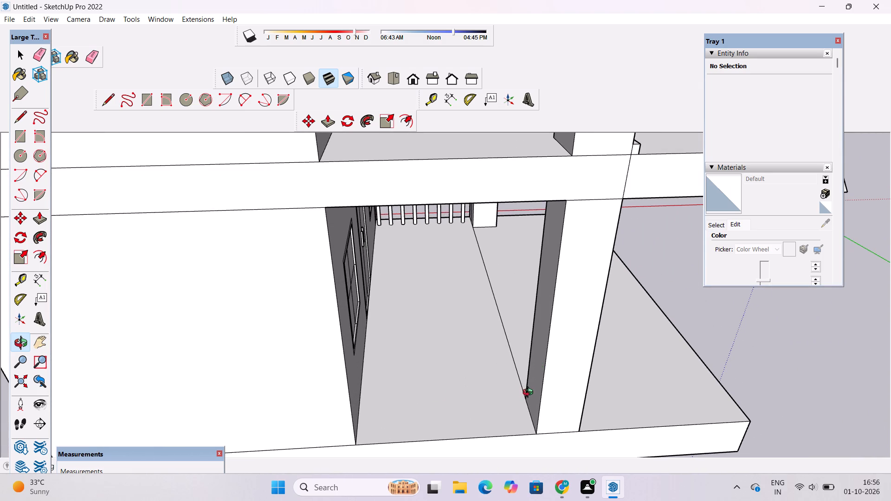
# Redo the line across the unrailed end of the porch floor and the erasure of the vertical line beside the last baluster.
pyautogui.hotkey('ctrl', 'y')
pyautogui.hotkey('ctrl', 'y')
pyautogui.press('space')
pyautogui.scroll(-2, 494, 435)
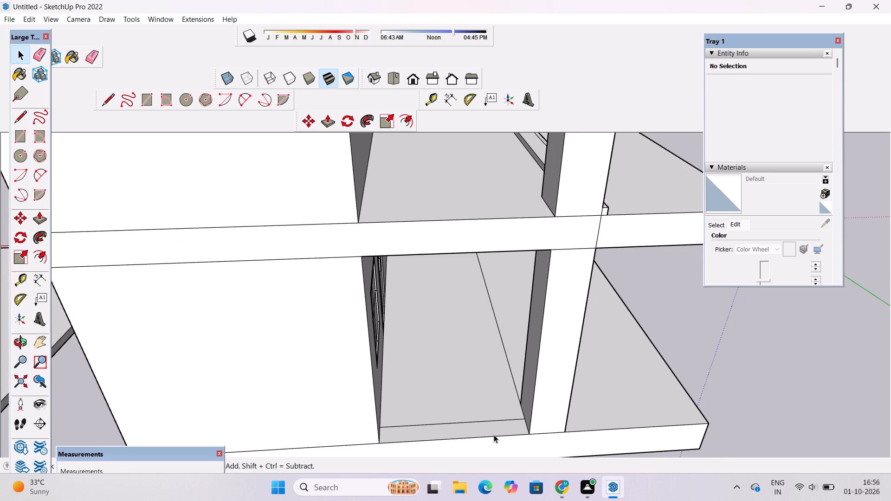
# Copy all eight balusters of the existing railing about 45' 6" onto the line across the opposite end of the porch floor.
pyautogui.press('o')
pyautogui.moveTo(502, 438); pyautogui.dragTo(503, 386)
pyautogui.keyDown('shift'); pyautogui.moveTo(501, 379); pyautogui.dragTo(513, 464); pyautogui.keyUp('shift')
pyautogui.scroll(4, 446, 308)
pyautogui.keyDown('shift'); pyautogui.moveTo(460, 333); pyautogui.dragTo(429, 322); pyautogui.keyUp('shift')
pyautogui.keyDown('shift'); pyautogui.scroll(-5, 429, 319); pyautogui.keyUp('shift')
pyautogui.press('space')
pyautogui.scroll(4, 451, 285)
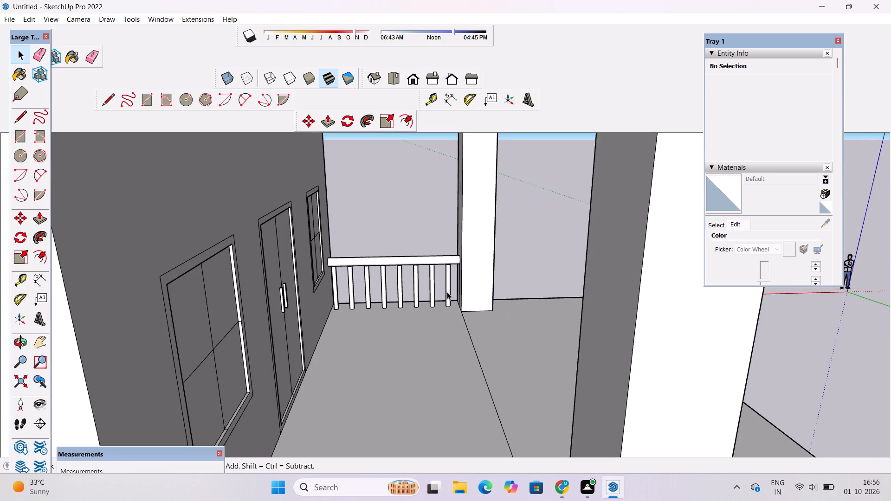
pyautogui.doubleClick(448, 292)
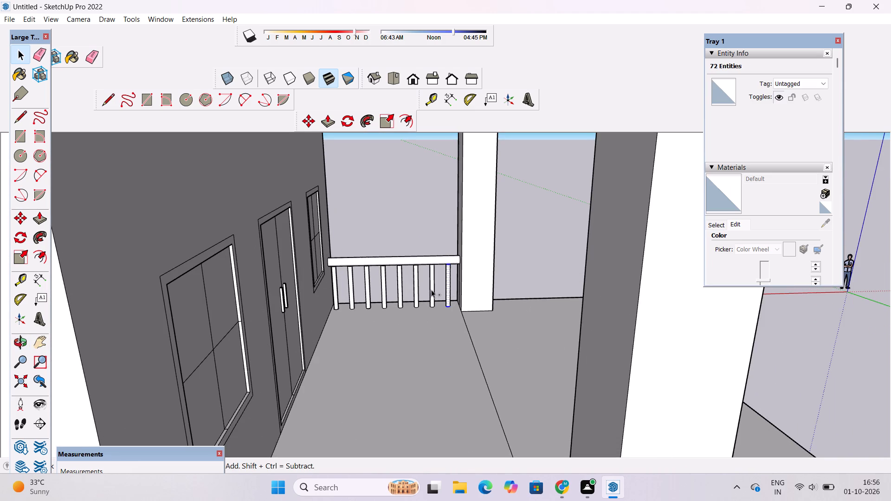
pyautogui.keyDown('ctrl'); pyautogui.doubleClick(432, 288); pyautogui.keyUp('ctrl')
pyautogui.keyDown('ctrl'); pyautogui.doubleClick(416, 291); pyautogui.keyUp('ctrl')
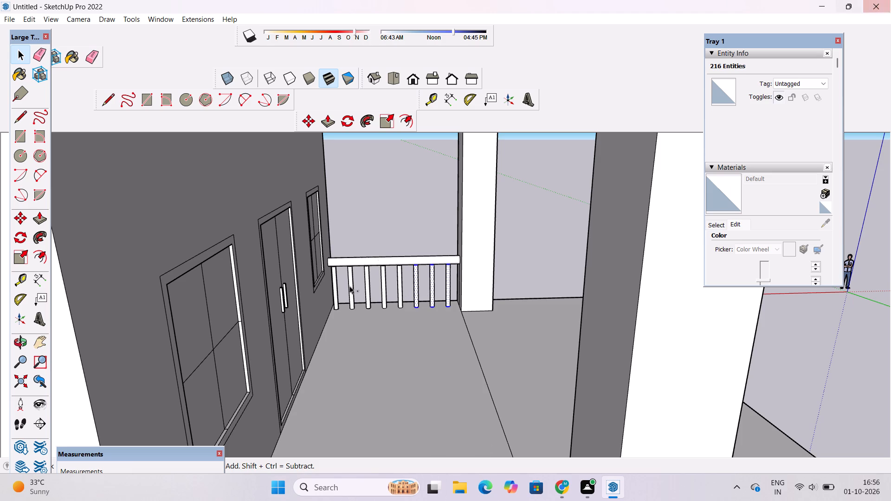
pyautogui.keyDown('ctrl'); pyautogui.doubleClick(400, 279); pyautogui.keyUp('ctrl')
pyautogui.keyDown('ctrl'); pyautogui.doubleClick(385, 280); pyautogui.keyUp('ctrl')
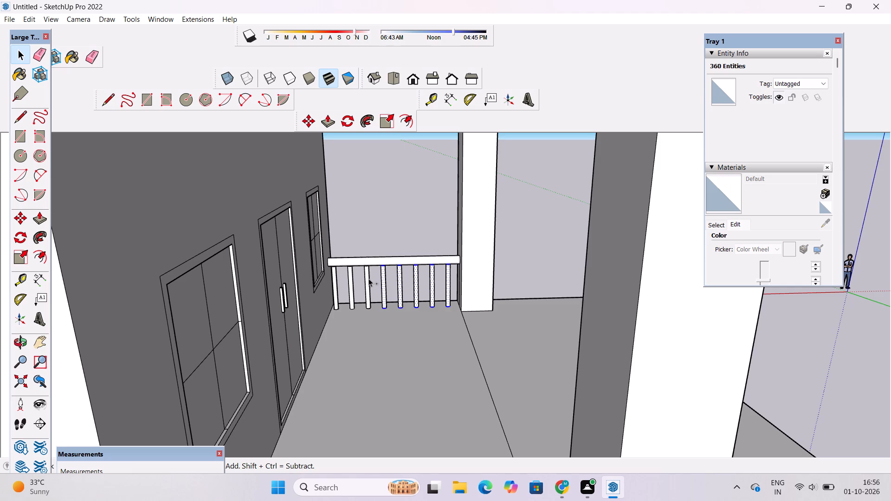
pyautogui.keyDown('ctrl'); pyautogui.doubleClick(367, 278); pyautogui.keyUp('ctrl')
pyautogui.keyDown('ctrl'); pyautogui.scroll(5, 370, 293); pyautogui.keyUp('ctrl')
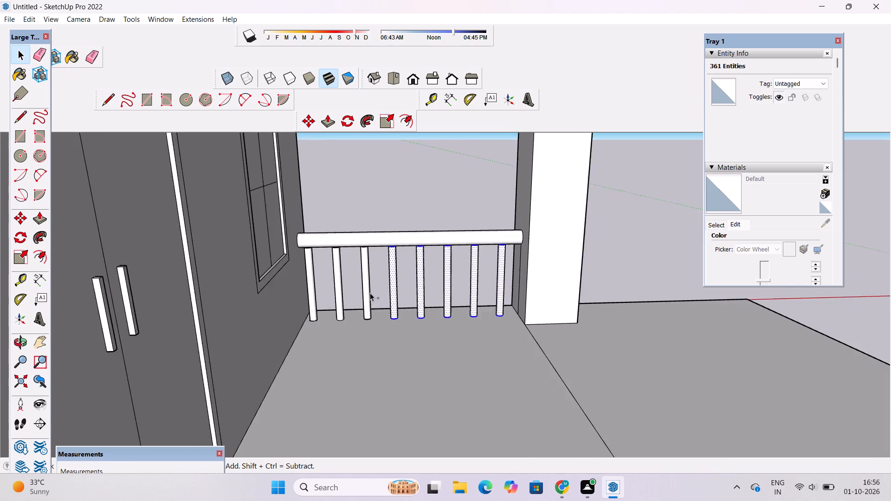
pyautogui.keyDown('ctrl'); pyautogui.scroll(4, 370, 293); pyautogui.keyUp('ctrl')
pyautogui.keyDown('ctrl'); pyautogui.doubleClick(365, 287); pyautogui.keyUp('ctrl')
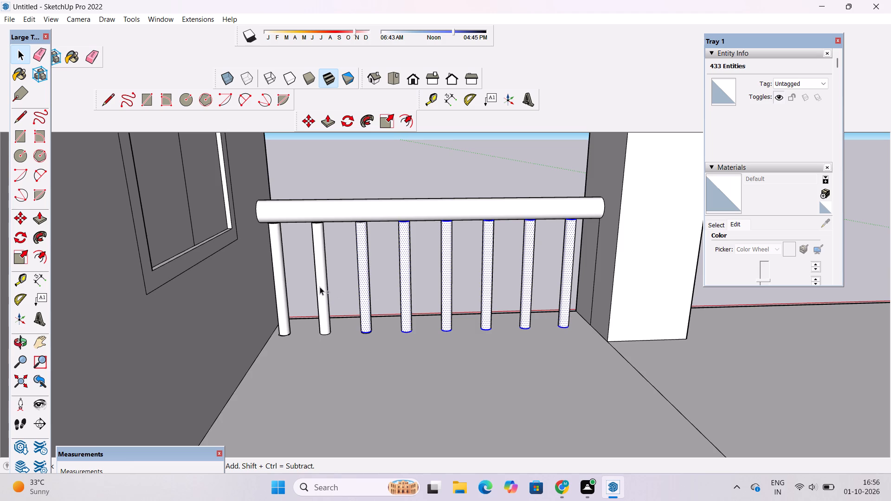
pyautogui.keyDown('ctrl'); pyautogui.doubleClick(320, 287); pyautogui.keyUp('ctrl')
pyautogui.keyDown('ctrl'); pyautogui.doubleClick(283, 295); pyautogui.keyUp('ctrl')
pyautogui.scroll(-9, 361, 270)
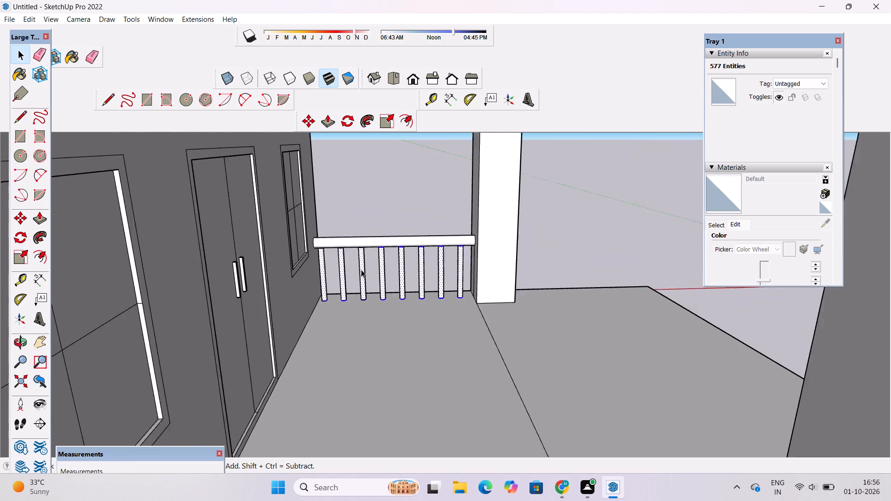
pyautogui.scroll(-1, 361, 270)
pyautogui.press('o')
pyautogui.moveTo(545, 309); pyautogui.dragTo(380, 326)
pyautogui.scroll(-4, 380, 326)
pyautogui.keyDown('shift'); pyautogui.moveTo(380, 326); pyautogui.dragTo(386, 324); pyautogui.keyUp('shift')
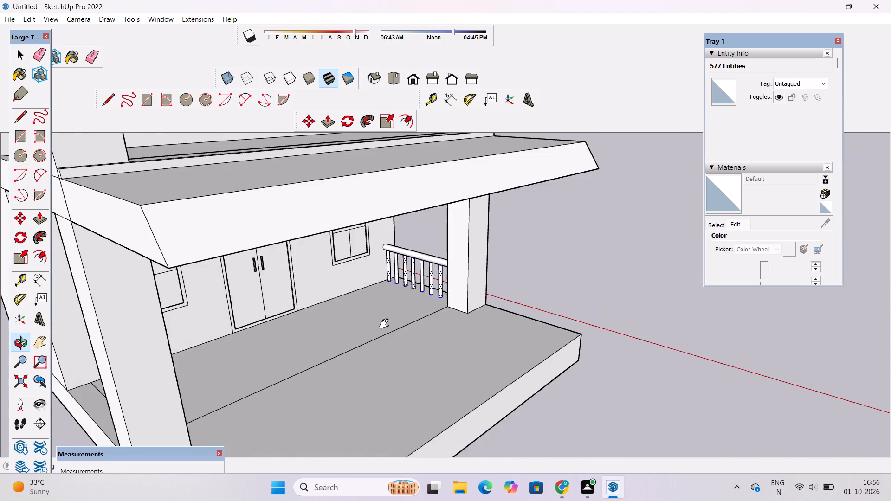
pyautogui.keyDown('shift'); pyautogui.moveTo(386, 324); pyautogui.dragTo(464, 308); pyautogui.keyUp('shift')
pyautogui.scroll(2, 482, 300)
pyautogui.moveTo(482, 305); pyautogui.dragTo(515, 312)
pyautogui.press('m')
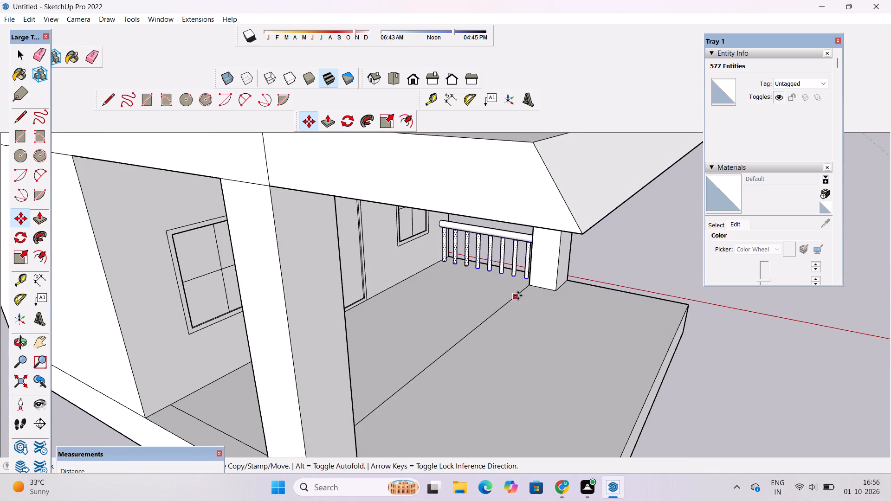
pyautogui.scroll(1, 518, 290)
pyautogui.click(525, 276)
pyautogui.scroll(-3, 510, 289)
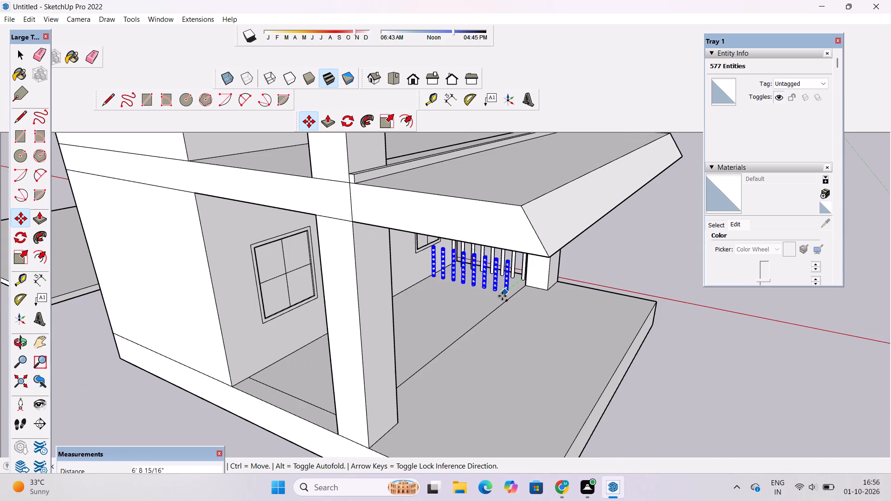
pyautogui.scroll(3, 471, 308)
pyautogui.scroll(-5, 471, 308)
pyautogui.scroll(3, 392, 368)
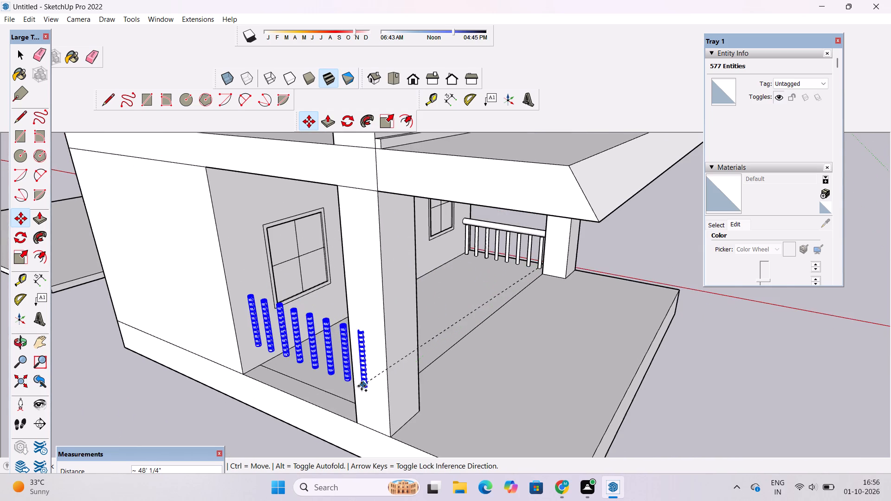
pyautogui.scroll(13, 362, 386)
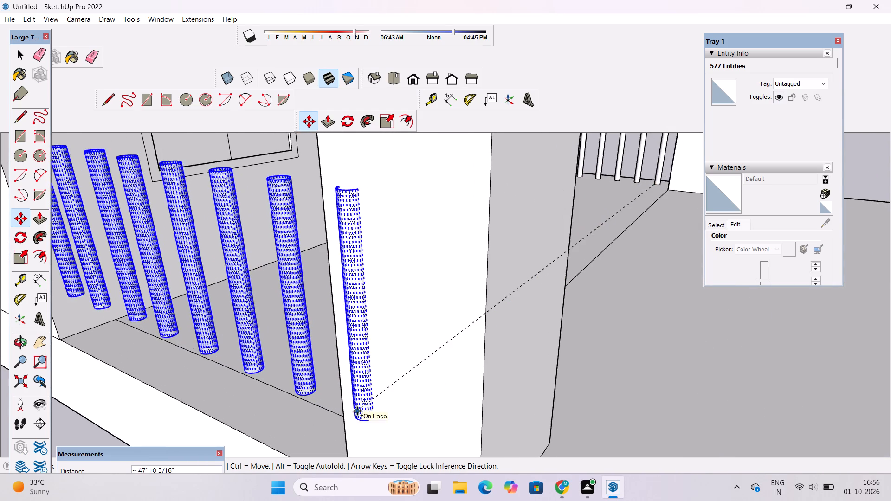
pyautogui.press('o')
pyautogui.scroll(-4, 357, 419)
pyautogui.moveTo(336, 426); pyautogui.dragTo(400, 420)
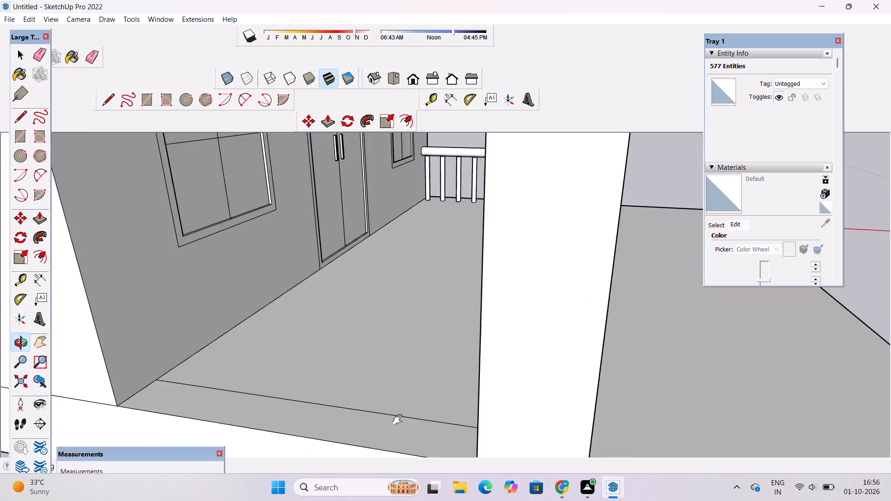
pyautogui.keyDown('shift'); pyautogui.moveTo(400, 420); pyautogui.dragTo(453, 397); pyautogui.keyUp('shift')
pyautogui.scroll(-4, 453, 396)
pyautogui.moveTo(454, 398); pyautogui.dragTo(515, 407)
pyautogui.moveTo(515, 407); pyautogui.dragTo(478, 407)
pyautogui.moveTo(478, 407); pyautogui.dragTo(438, 401)
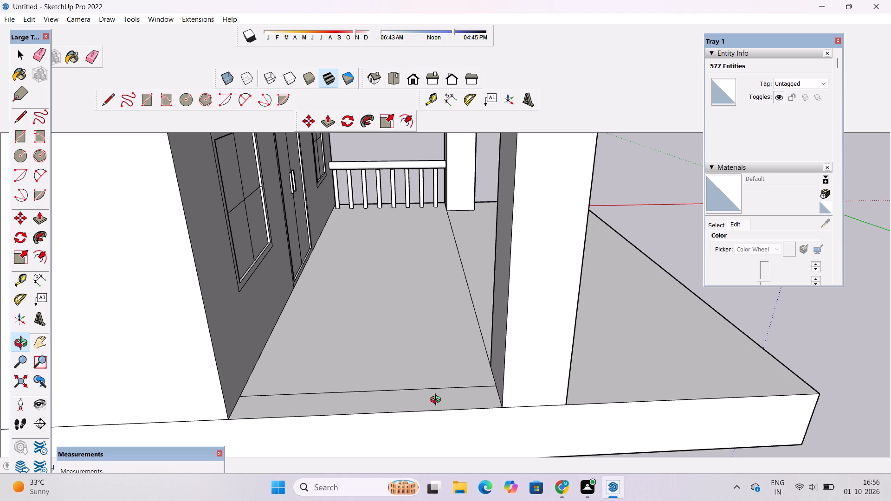
pyautogui.keyDown('shift'); pyautogui.moveTo(438, 401); pyautogui.dragTo(439, 363); pyautogui.keyUp('shift')
pyautogui.moveTo(439, 363); pyautogui.dragTo(430, 369)
pyautogui.keyDown('shift'); pyautogui.click(430, 369); pyautogui.keyUp('shift')
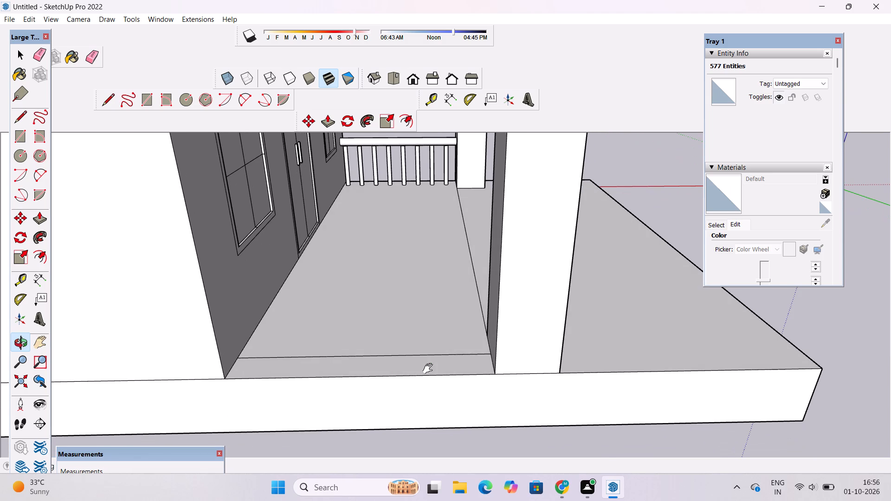
pyautogui.moveTo(430, 369); pyautogui.dragTo(419, 373)
pyautogui.keyDown('shift'); pyautogui.moveTo(419, 373); pyautogui.dragTo(397, 374); pyautogui.keyUp('shift')
pyautogui.scroll(-2, 397, 374)
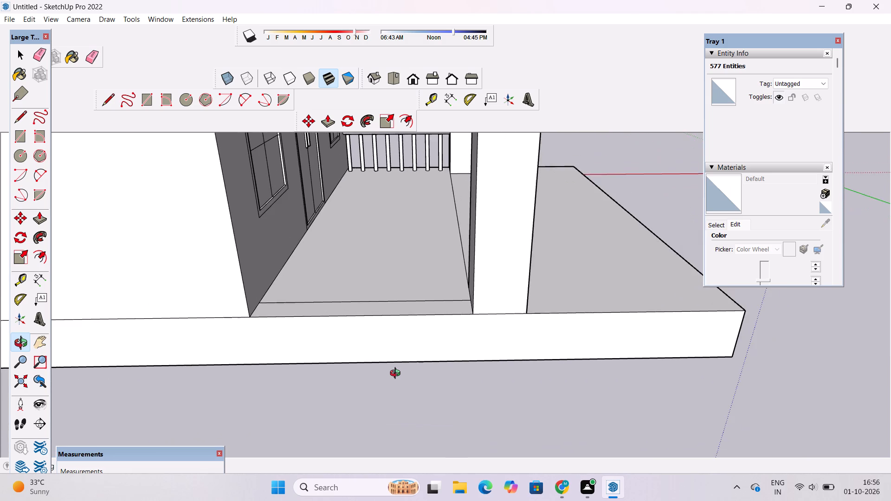
pyautogui.keyDown('shift'); pyautogui.moveTo(397, 374); pyautogui.dragTo(396, 385); pyautogui.keyUp('shift')
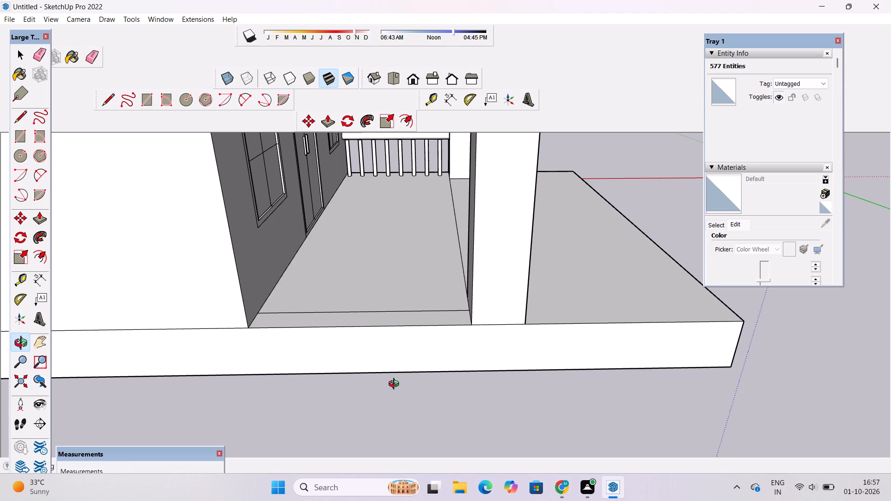
pyautogui.moveTo(396, 385); pyautogui.dragTo(387, 388)
pyautogui.keyDown('shift'); pyautogui.moveTo(387, 388); pyautogui.dragTo(406, 387); pyautogui.keyUp('shift')
pyautogui.keyDown('shift'); pyautogui.moveTo(399, 386); pyautogui.dragTo(434, 412); pyautogui.keyUp('shift')
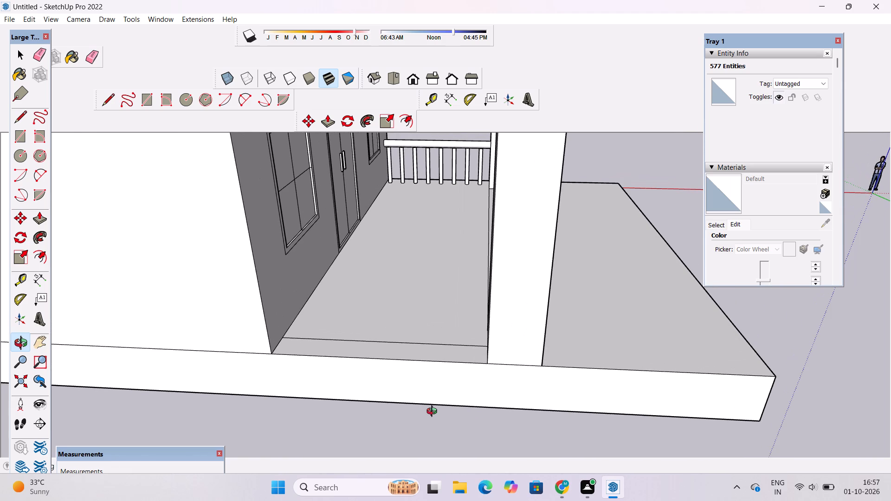
pyautogui.press('m')
pyautogui.scroll(7, 463, 370)
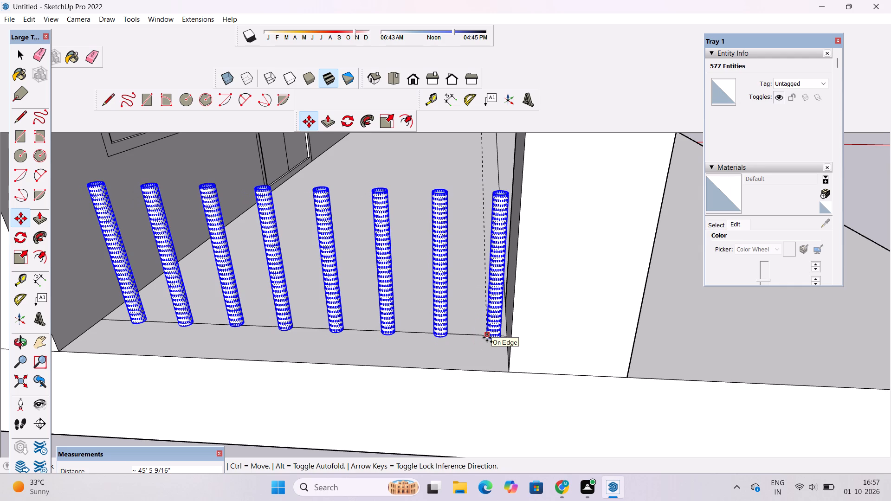
pyautogui.click(487, 337)
pyautogui.press('o')
pyautogui.scroll(-7, 485, 339)
pyautogui.moveTo(676, 348); pyautogui.dragTo(428, 358)
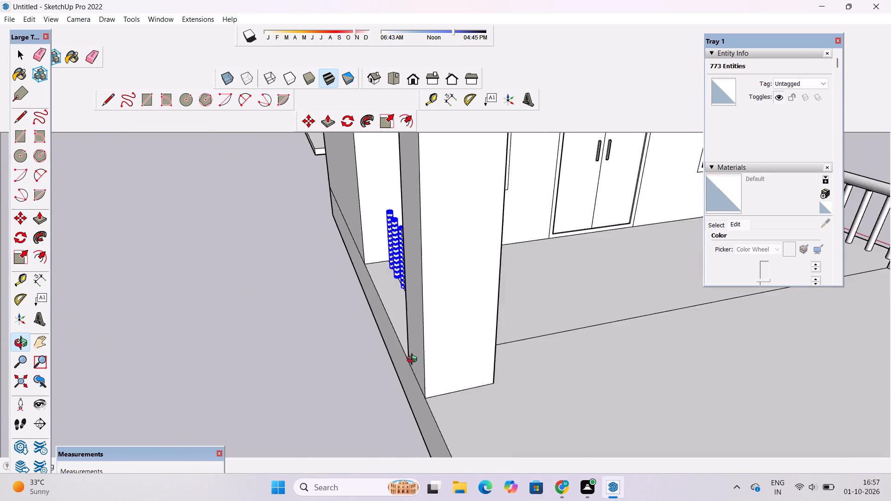
pyautogui.scroll(-5, 414, 360)
pyautogui.moveTo(644, 366); pyautogui.dragTo(536, 338)
pyautogui.moveTo(534, 338); pyautogui.dragTo(466, 304)
pyautogui.press('space')
pyautogui.click(154, 318)
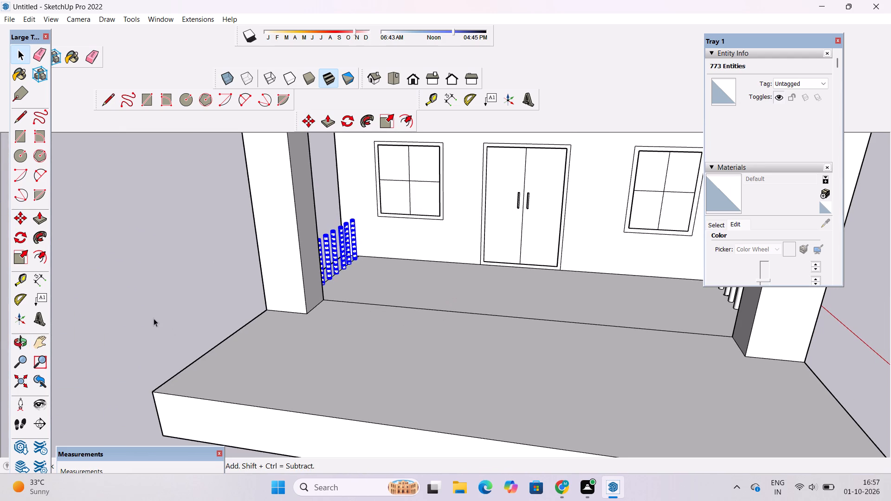
# Look over the railed end of the porch from the side and the whole house from the front and the corner.
pyautogui.press('o')
pyautogui.scroll(1, 387, 316)
pyautogui.moveTo(446, 326); pyautogui.dragTo(266, 306)
pyautogui.scroll(-6, 261, 298)
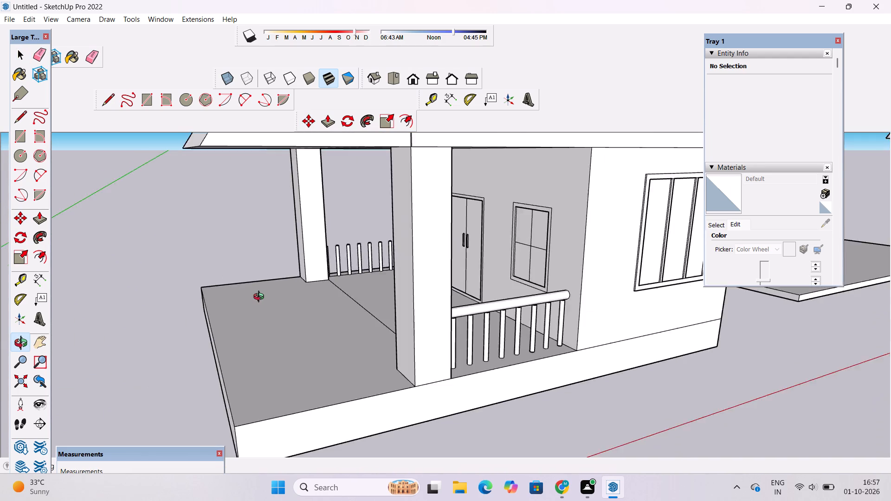
pyautogui.scroll(-4, 261, 298)
pyautogui.moveTo(363, 312); pyautogui.dragTo(308, 379)
pyautogui.scroll(8, 310, 342)
pyautogui.moveTo(320, 349); pyautogui.dragTo(317, 316)
pyautogui.scroll(-5, 317, 314)
pyautogui.moveTo(369, 371); pyautogui.dragTo(314, 353)
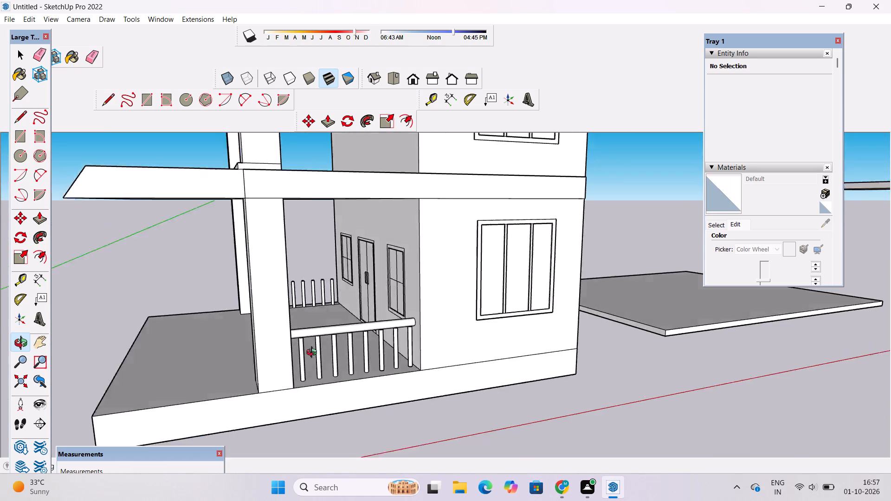
pyautogui.moveTo(314, 353); pyautogui.dragTo(280, 351)
pyautogui.scroll(8, 271, 330)
pyautogui.moveTo(271, 330); pyautogui.dragTo(310, 380)
pyautogui.scroll(-4, 304, 360)
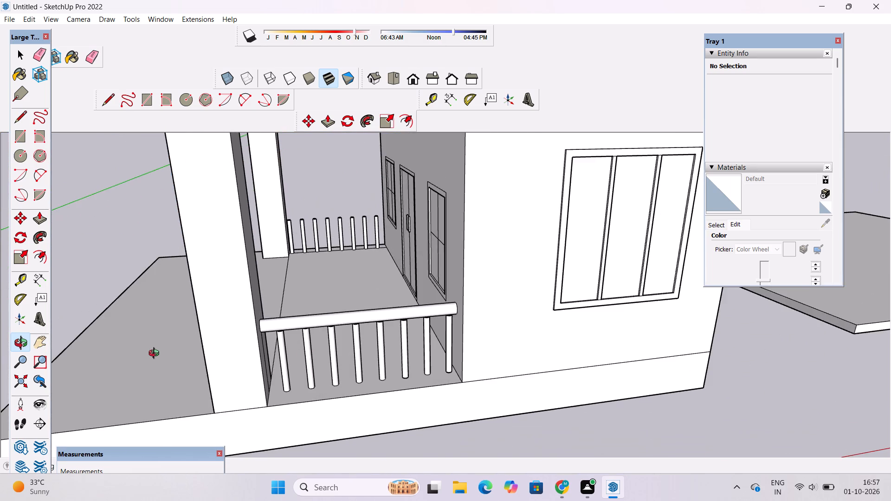
pyautogui.moveTo(156, 354); pyautogui.dragTo(493, 303)
pyautogui.scroll(-7, 500, 299)
pyautogui.moveTo(264, 343); pyautogui.dragTo(267, 354)
pyautogui.scroll(-13, 532, 283)
pyautogui.moveTo(577, 315); pyautogui.dragTo(459, 295)
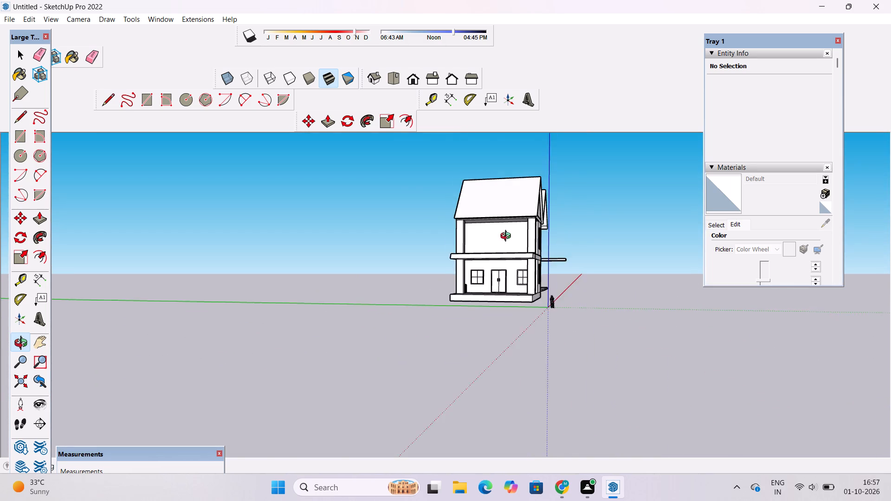
pyautogui.scroll(4, 508, 237)
pyautogui.moveTo(588, 241); pyautogui.dragTo(456, 272)
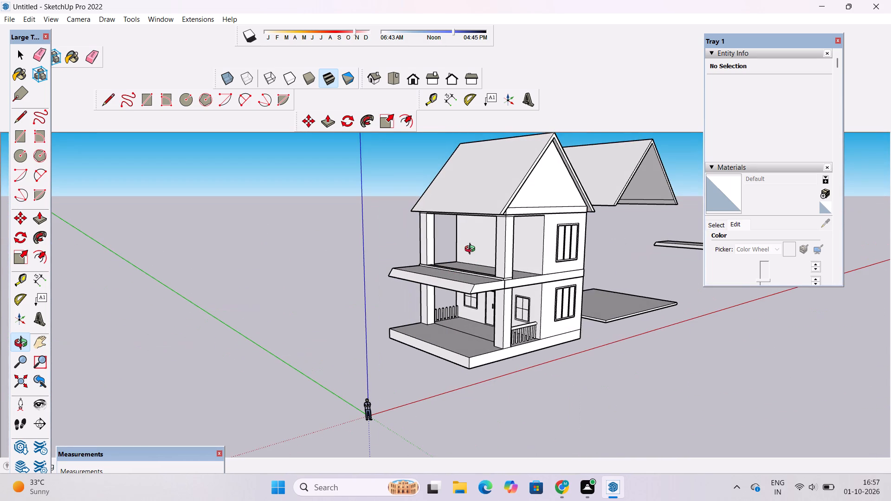
pyautogui.scroll(-3, 454, 261)
pyautogui.moveTo(457, 295); pyautogui.dragTo(561, 347)
# Examine the copied balusters at the other porch end, comparing them with the railing at the far end.
pyautogui.scroll(11, 524, 286)
pyautogui.moveTo(303, 338); pyautogui.dragTo(552, 314)
pyautogui.scroll(3, 338, 359)
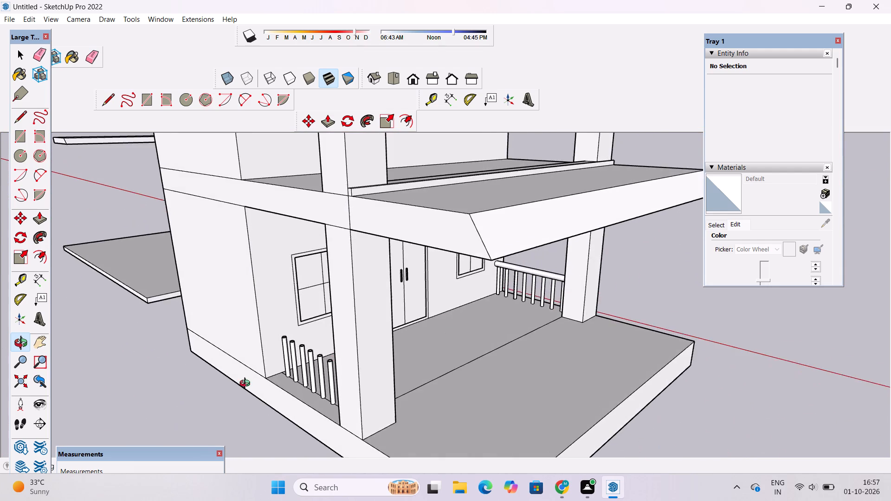
pyautogui.moveTo(247, 385); pyautogui.dragTo(369, 398)
pyautogui.moveTo(369, 398); pyautogui.dragTo(300, 369)
pyautogui.scroll(5, 323, 370)
pyautogui.moveTo(352, 384); pyautogui.dragTo(384, 392)
pyautogui.keyDown('shift'); pyautogui.moveTo(384, 392); pyautogui.dragTo(348, 384); pyautogui.keyUp('shift')
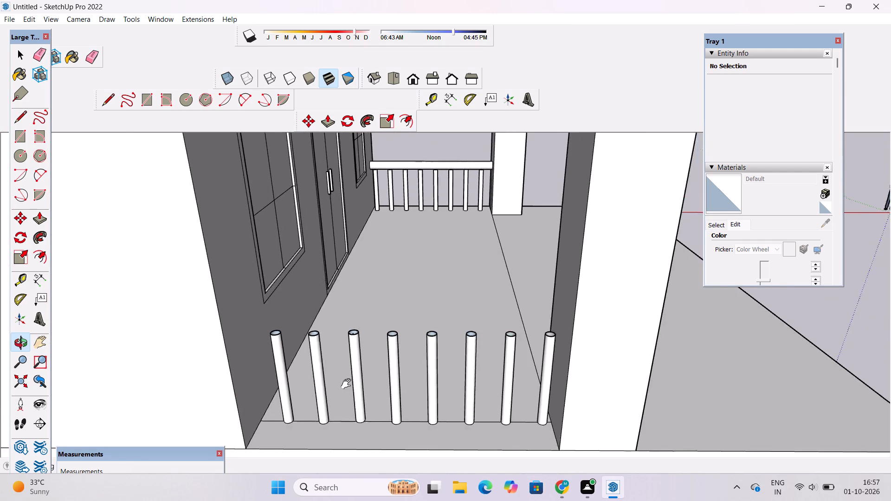
# Draw a short vertical line about 2 13/16" up from the top rim of the copied baluster nearest the porch pillar.
pyautogui.keyDown('shift'); pyautogui.moveTo(348, 384); pyautogui.dragTo(347, 384); pyautogui.keyUp('shift')
pyautogui.scroll(-3, 345, 384)
pyautogui.moveTo(295, 381); pyautogui.dragTo(401, 381)
pyautogui.scroll(8, 422, 348)
pyautogui.keyDown('shift'); pyautogui.moveTo(473, 347); pyautogui.dragTo(405, 339); pyautogui.keyUp('shift')
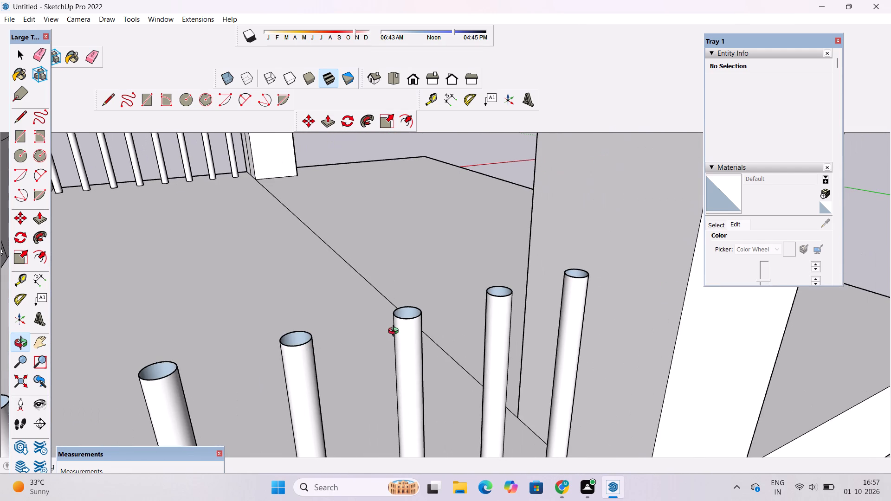
pyautogui.scroll(-4, 408, 322)
pyautogui.keyDown('shift'); pyautogui.moveTo(492, 322); pyautogui.dragTo(433, 366); pyautogui.keyUp('shift')
pyautogui.scroll(6, 453, 350)
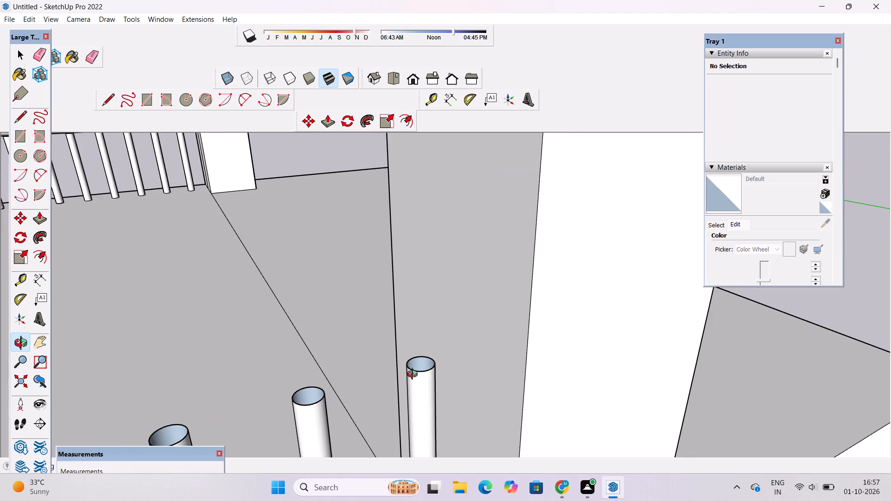
pyautogui.moveTo(414, 375); pyautogui.dragTo(422, 380)
pyautogui.keyDown('shift'); pyautogui.moveTo(422, 380); pyautogui.dragTo(439, 378); pyautogui.keyUp('shift')
pyautogui.press('l')
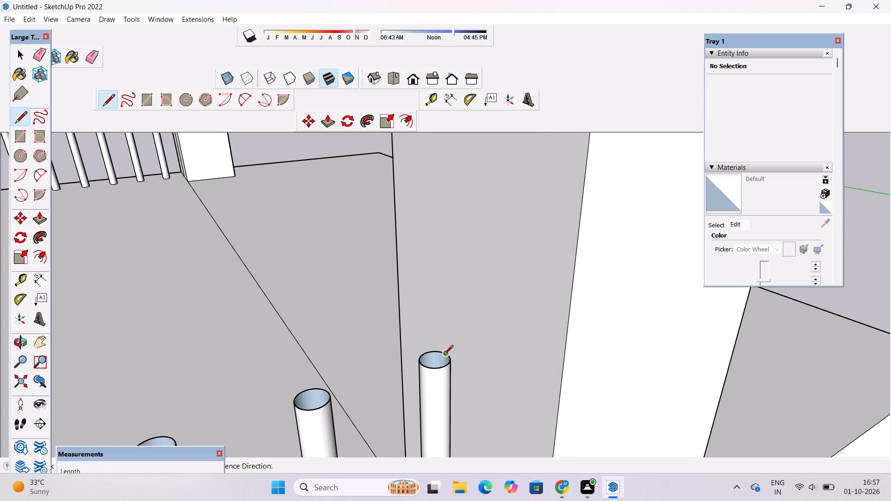
pyautogui.scroll(2, 445, 352)
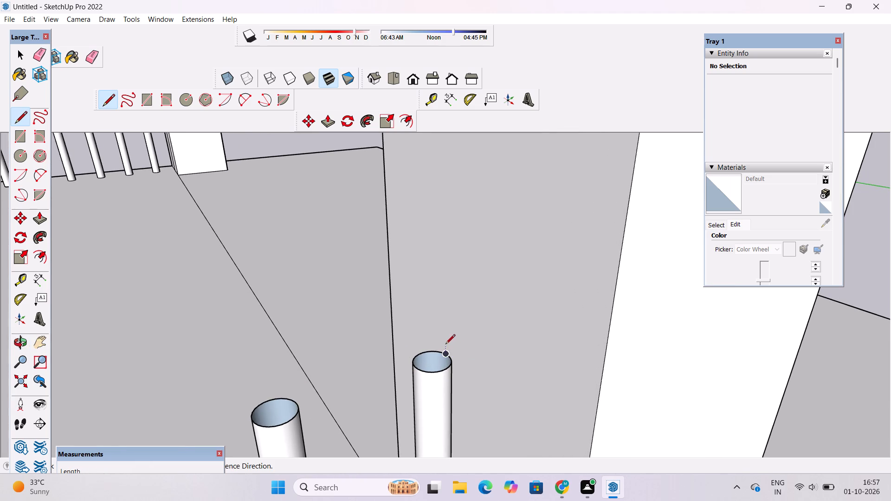
pyautogui.click(446, 352)
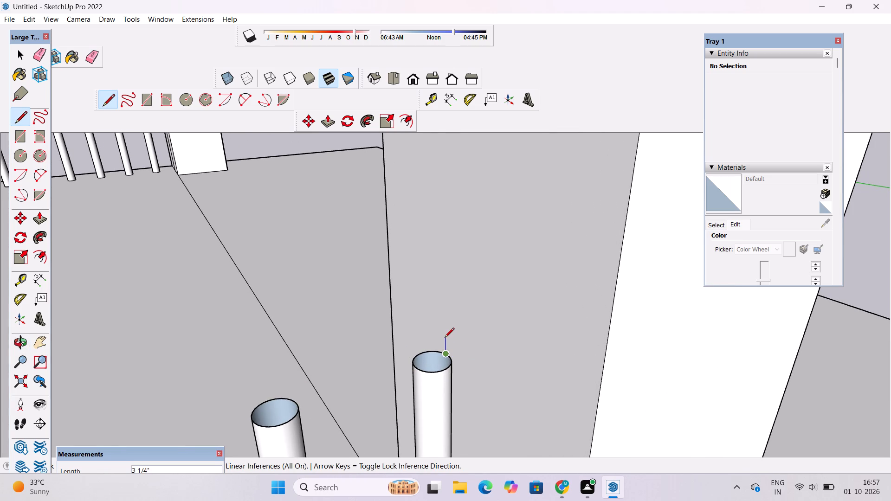
pyautogui.click(447, 339)
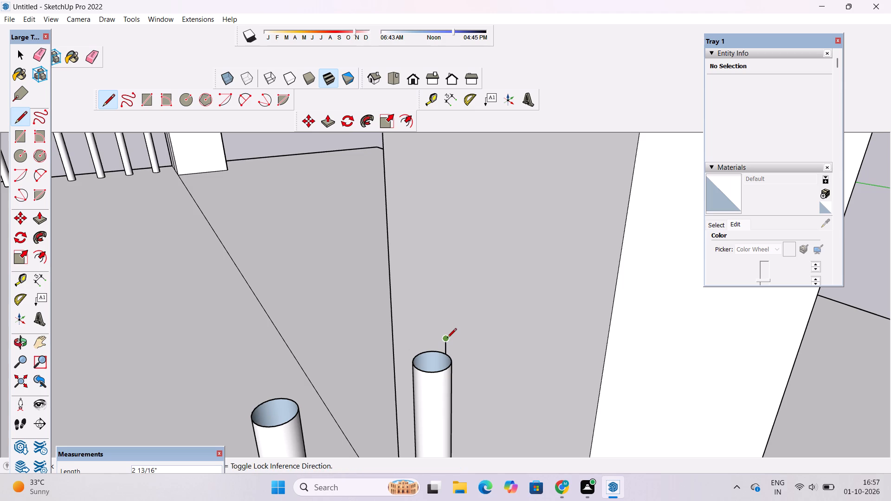
# Draw an upright circle of 3" radius centred on the upper end of the short vertical line.
pyautogui.press('c')
pyautogui.click(447, 338)
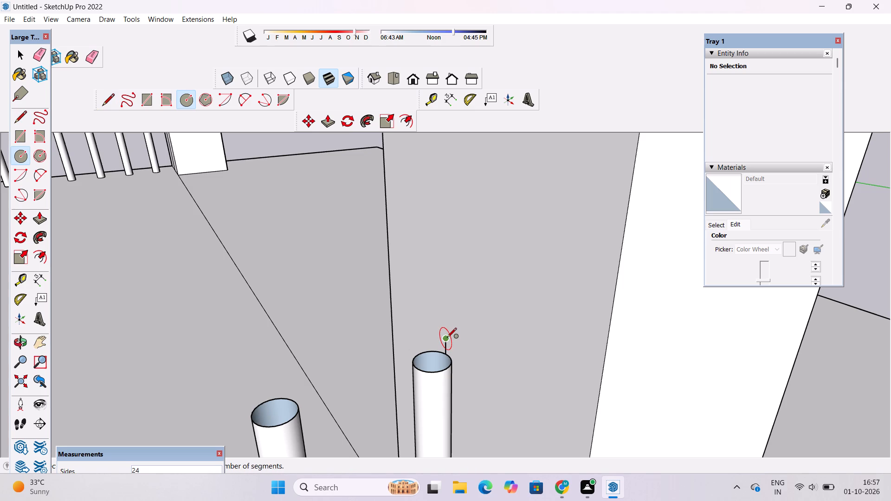
pyautogui.write('3"')
pyautogui.press('Return')
pyautogui.press('space')
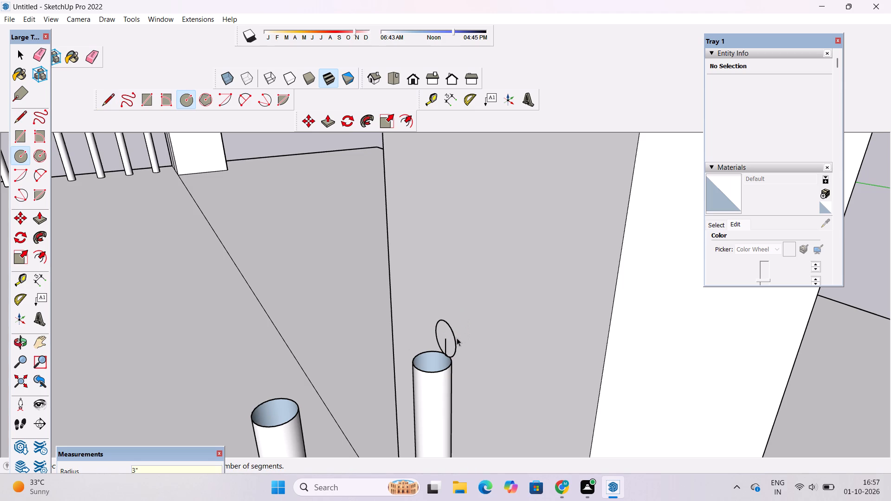
# Draw a horizontal line about 15' 8 7/8" long from the circle's centre over the balusters to the house wall.
pyautogui.press('l')
pyautogui.click(444, 341)
pyautogui.scroll(-2, 339, 343)
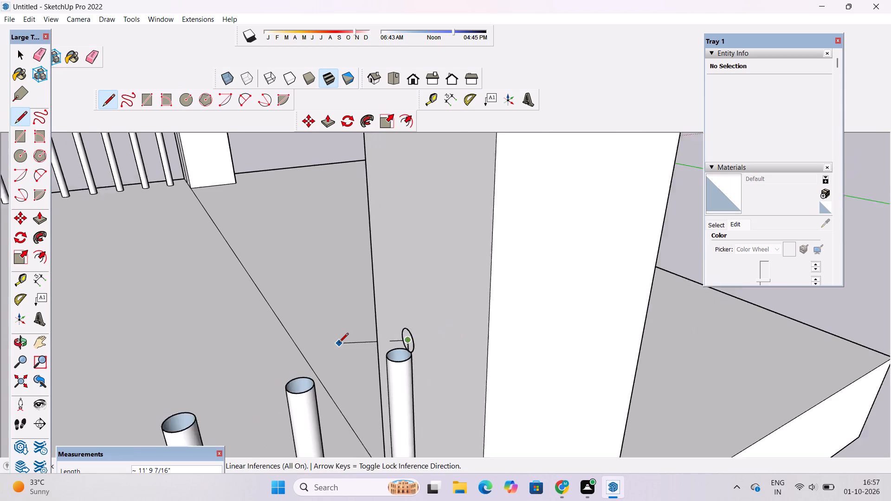
pyautogui.scroll(-2, 339, 343)
pyautogui.press('o')
pyautogui.scroll(-5, 339, 351)
pyautogui.moveTo(441, 376); pyautogui.dragTo(389, 383)
pyautogui.keyDown('shift'); pyautogui.moveTo(341, 370); pyautogui.dragTo(533, 377); pyautogui.keyUp('shift')
pyautogui.moveTo(513, 394); pyautogui.dragTo(471, 387)
pyautogui.keyDown('shift'); pyautogui.moveTo(461, 382); pyautogui.dragTo(531, 388); pyautogui.keyUp('shift')
pyautogui.moveTo(521, 392); pyautogui.dragTo(498, 382)
pyautogui.press('l')
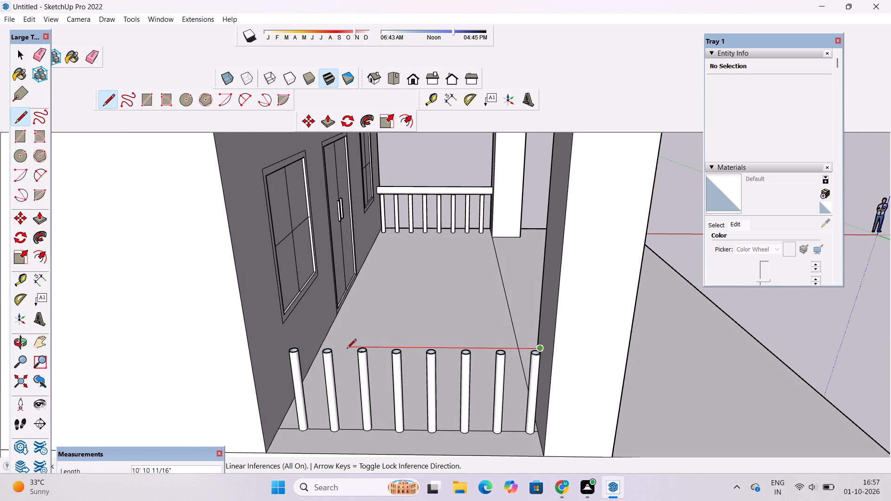
pyautogui.scroll(1, 313, 349)
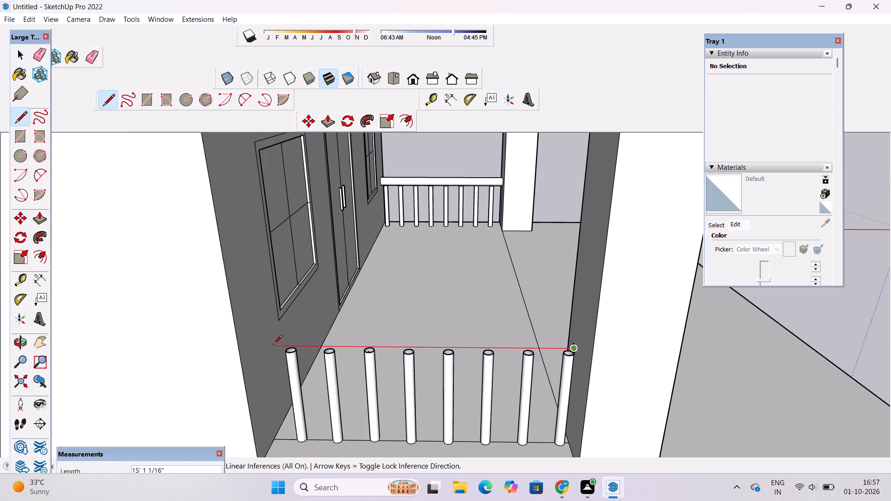
pyautogui.click(261, 347)
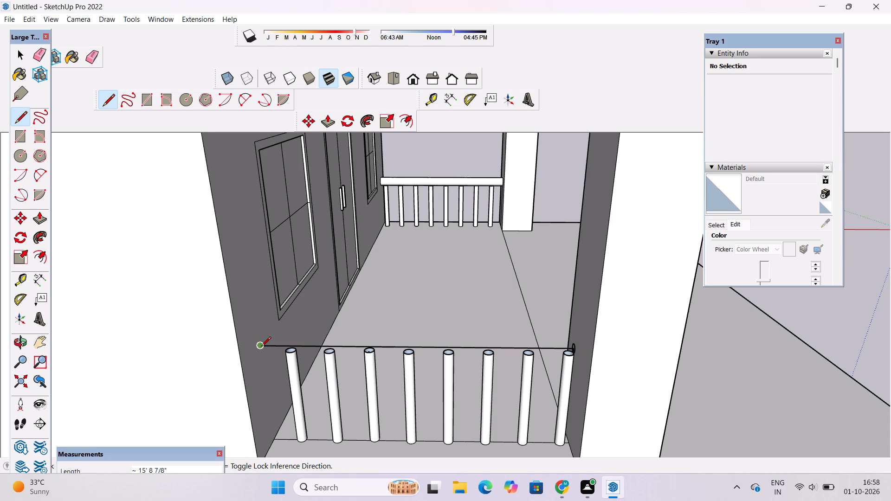
pyautogui.press('space')
# Erase the short vertical line between the last baluster and the circle's centre.
pyautogui.scroll(3, 565, 347)
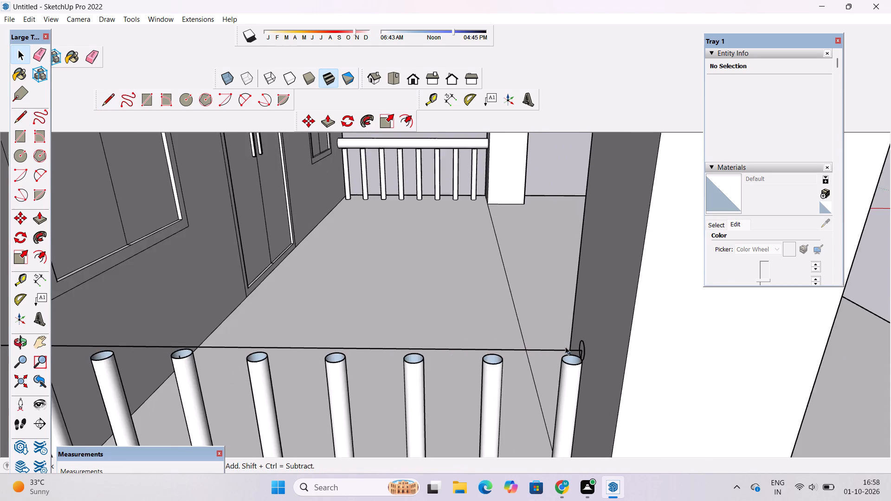
pyautogui.scroll(10, 565, 347)
pyautogui.press('e')
pyautogui.scroll(4, 582, 355)
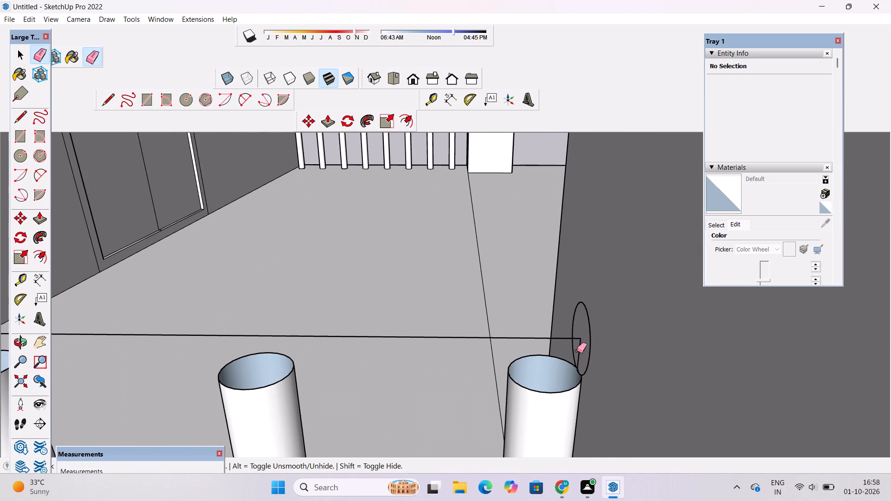
pyautogui.click(580, 353)
pyautogui.press('space')
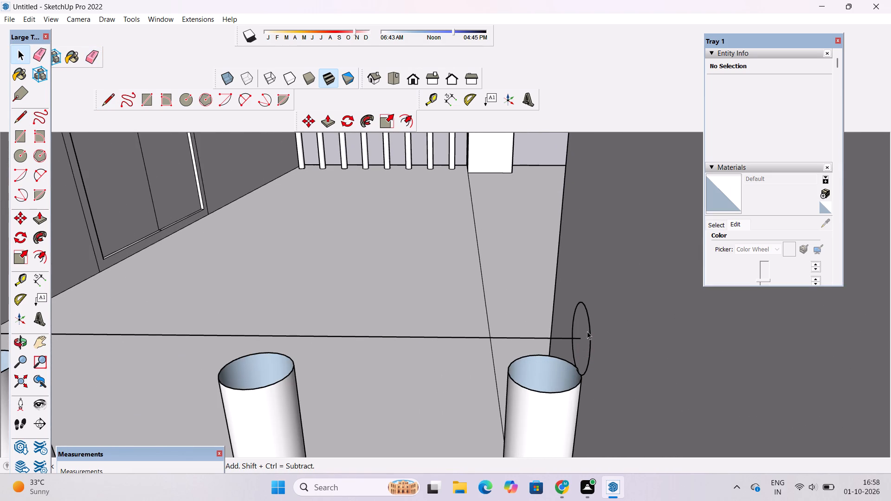
# Sweep the circle along the horizontal line with Follow Me to form a round handrail over the copied balusters.
pyautogui.doubleClick(579, 328)
pyautogui.keyDown('ctrl'); pyautogui.click(532, 338); pyautogui.keyUp('ctrl')
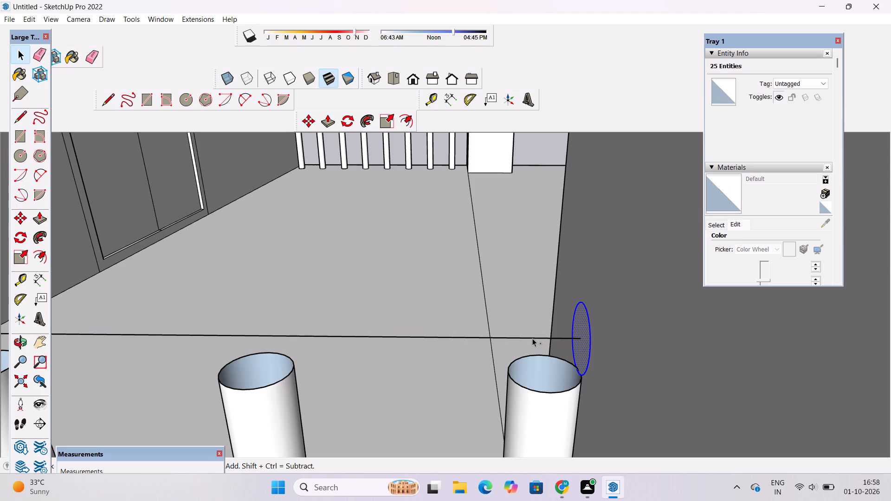
pyautogui.click(35, 236)
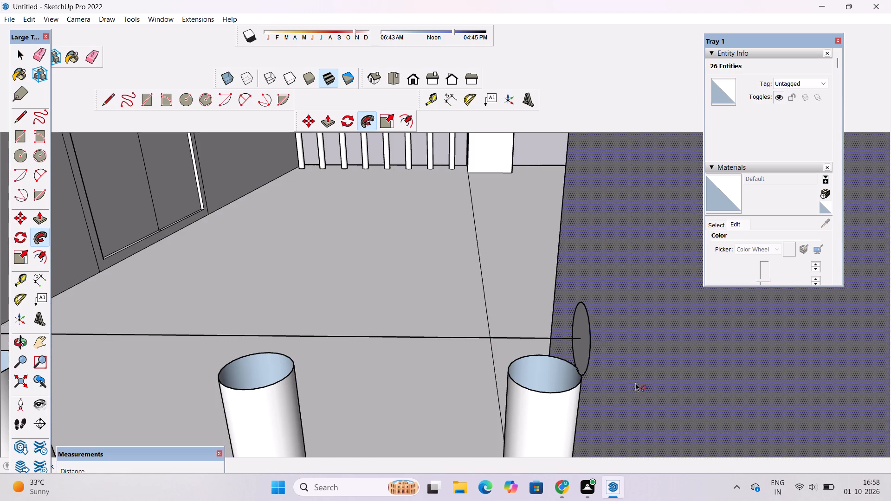
pyautogui.click(582, 329)
# Look over the house from the front and both sides, examining the new railing at the porch end.
pyautogui.scroll(-12, 565, 370)
pyautogui.press('o')
pyautogui.moveTo(596, 445); pyautogui.dragTo(581, 376)
pyautogui.scroll(-19, 562, 358)
pyautogui.moveTo(685, 391); pyautogui.dragTo(397, 422)
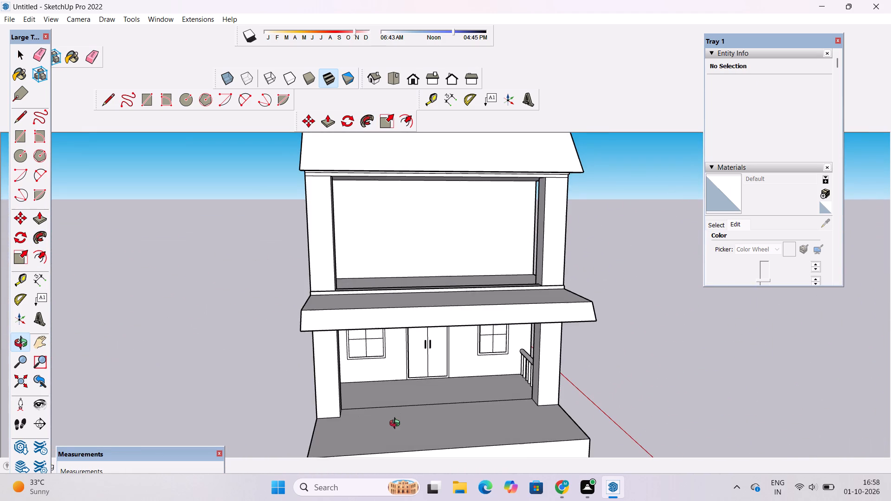
pyautogui.moveTo(397, 429); pyautogui.dragTo(383, 399)
pyautogui.keyDown('shift'); pyautogui.moveTo(391, 391); pyautogui.dragTo(381, 353); pyautogui.keyUp('shift')
pyautogui.moveTo(404, 359); pyautogui.dragTo(308, 421)
pyautogui.keyDown('shift'); pyautogui.moveTo(306, 420); pyautogui.dragTo(432, 402); pyautogui.keyUp('shift')
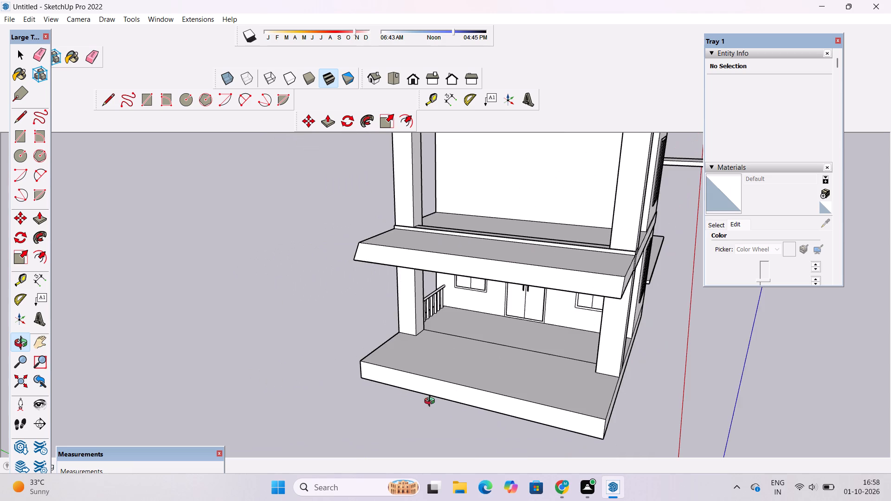
pyautogui.scroll(-5, 432, 402)
pyautogui.scroll(5, 430, 398)
pyautogui.moveTo(368, 388); pyautogui.dragTo(684, 404)
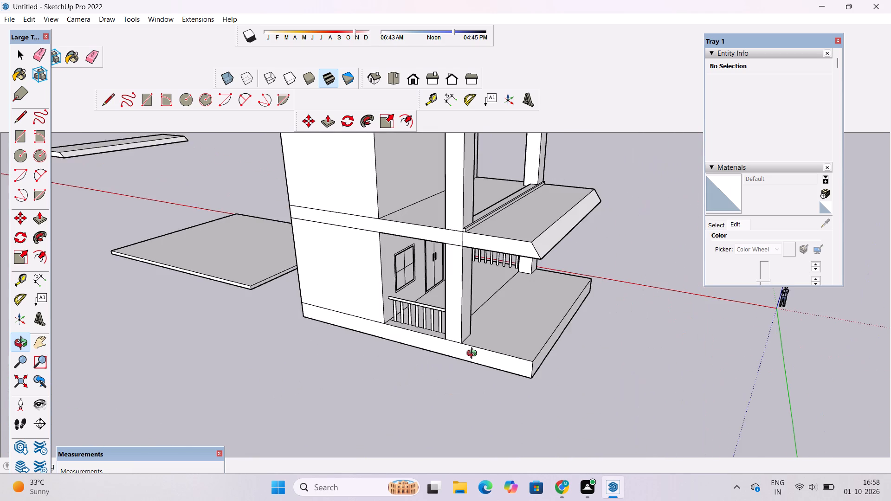
pyautogui.scroll(2, 465, 353)
pyautogui.keyDown('shift'); pyautogui.moveTo(465, 353); pyautogui.dragTo(410, 379); pyautogui.keyUp('shift')
pyautogui.scroll(2, 410, 379)
pyautogui.moveTo(402, 387); pyautogui.dragTo(426, 391)
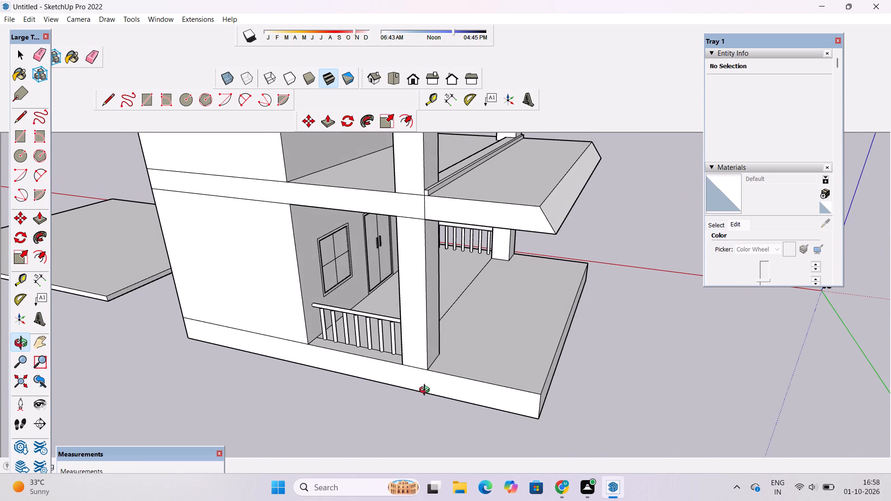
pyautogui.scroll(-5, 420, 401)
pyautogui.moveTo(426, 395); pyautogui.dragTo(401, 412)
pyautogui.keyDown('shift'); pyautogui.scroll(5, 381, 405); pyautogui.keyUp('shift')
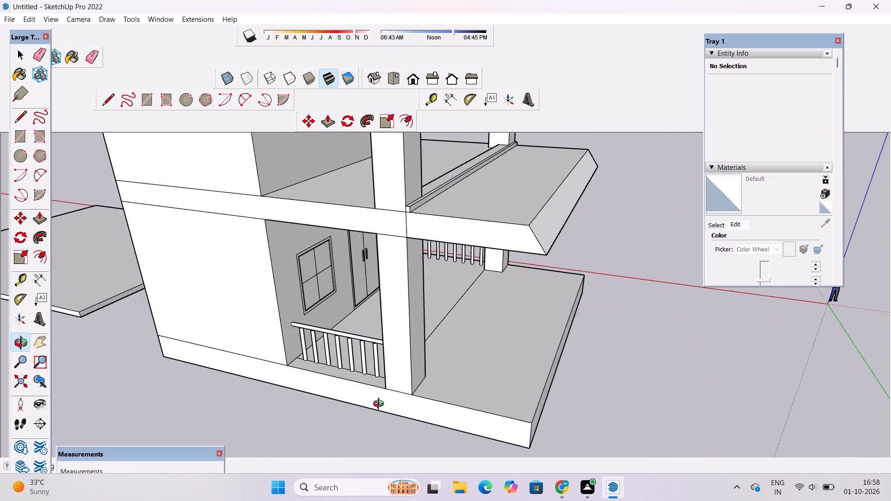
pyautogui.moveTo(381, 405); pyautogui.dragTo(399, 401)
pyautogui.keyDown('shift'); pyautogui.moveTo(399, 399); pyautogui.dragTo(394, 414); pyautogui.keyUp('shift')
pyautogui.keyDown('shift'); pyautogui.moveTo(394, 414); pyautogui.dragTo(397, 407); pyautogui.keyUp('shift')
pyautogui.scroll(2, 388, 396)
pyautogui.moveTo(376, 400); pyautogui.dragTo(385, 379)
pyautogui.moveTo(386, 375); pyautogui.dragTo(381, 413)
# Copy the porch-end railing, eight balusters with the handrail, about 20' 3/8" past the pillar onto the open porch slab.
pyautogui.press('space')
pyautogui.scroll(4, 370, 381)
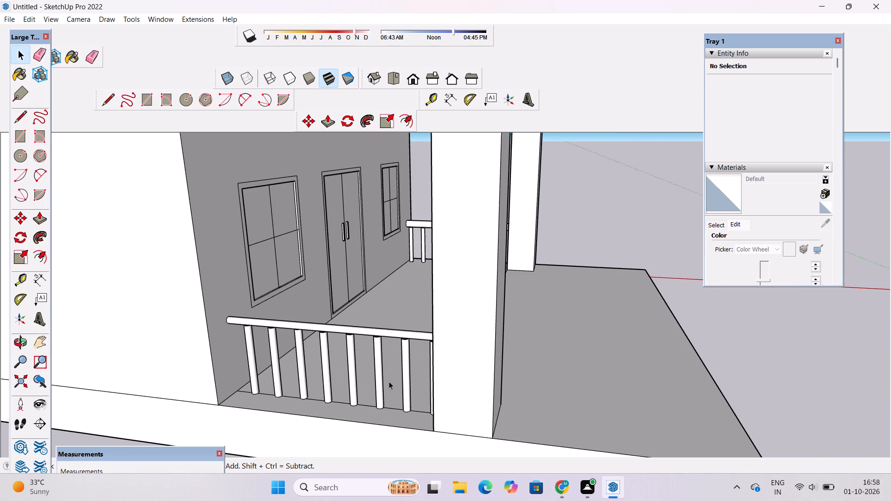
pyautogui.scroll(4, 359, 385)
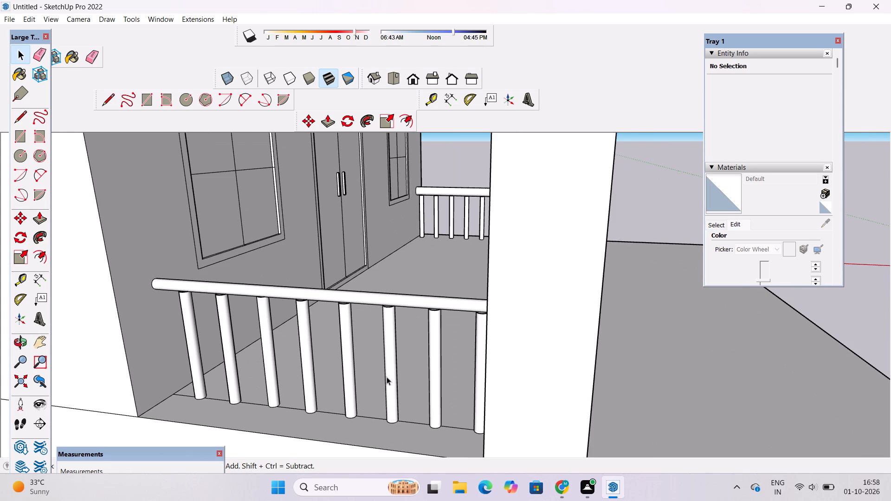
pyautogui.scroll(-1, 387, 377)
pyautogui.scroll(3, 407, 377)
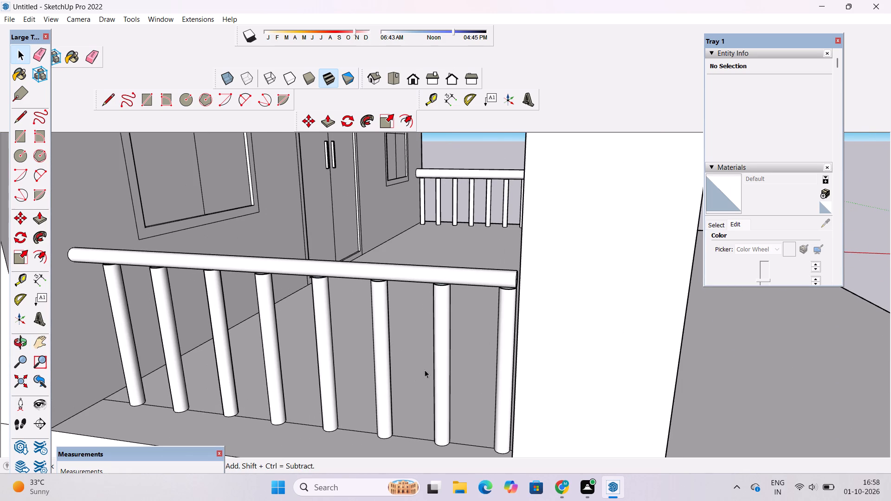
pyautogui.scroll(-1, 451, 367)
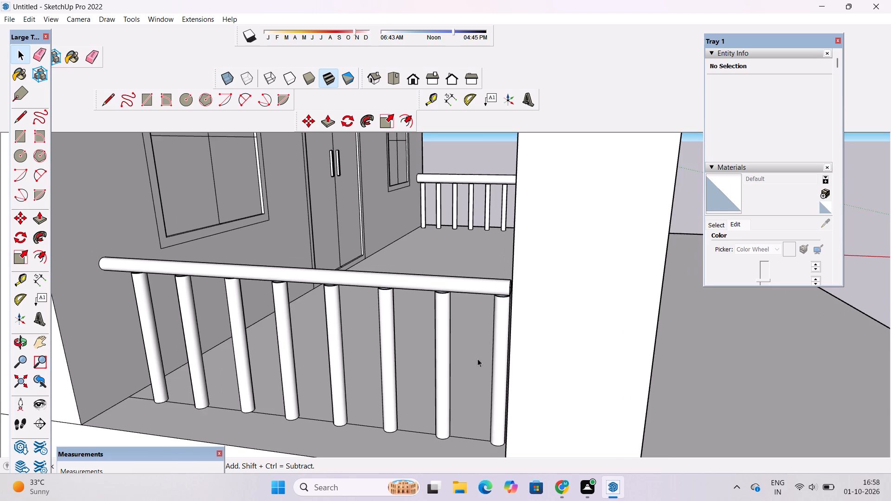
pyautogui.scroll(3, 488, 355)
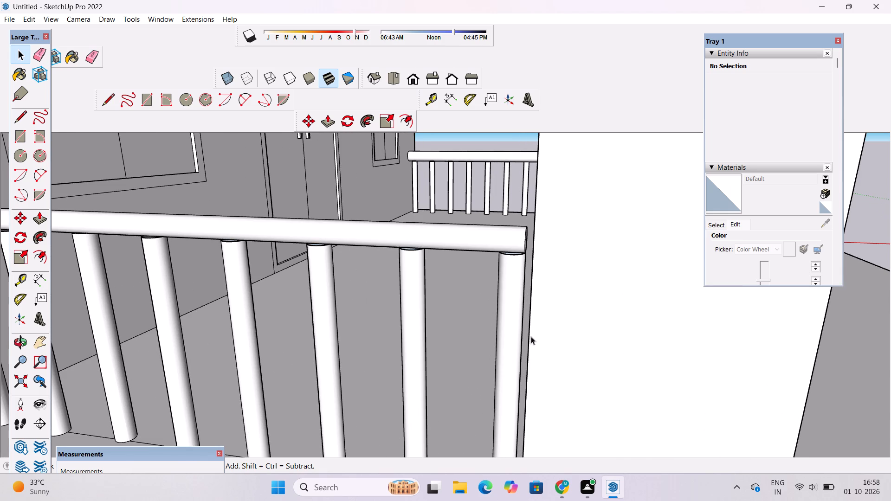
pyautogui.doubleClick(509, 325)
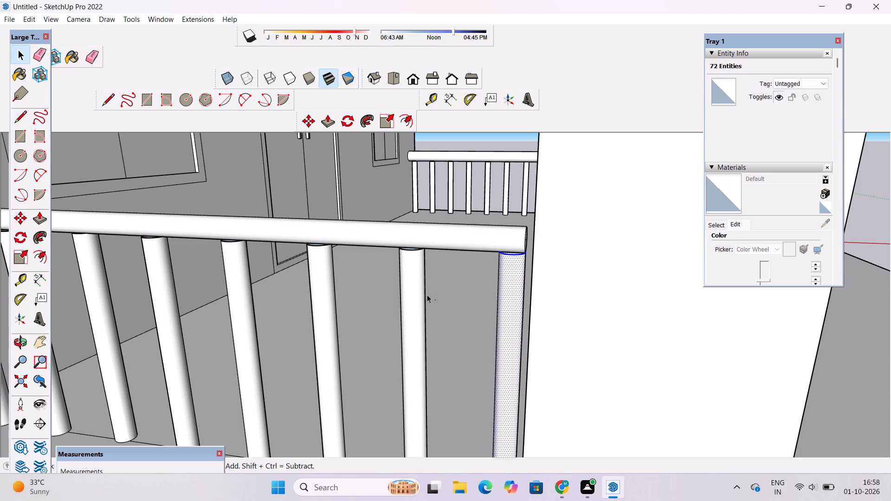
pyautogui.keyDown('ctrl'); pyautogui.doubleClick(415, 288); pyautogui.keyUp('ctrl')
pyautogui.keyDown('ctrl'); pyautogui.doubleClick(325, 298); pyautogui.keyUp('ctrl')
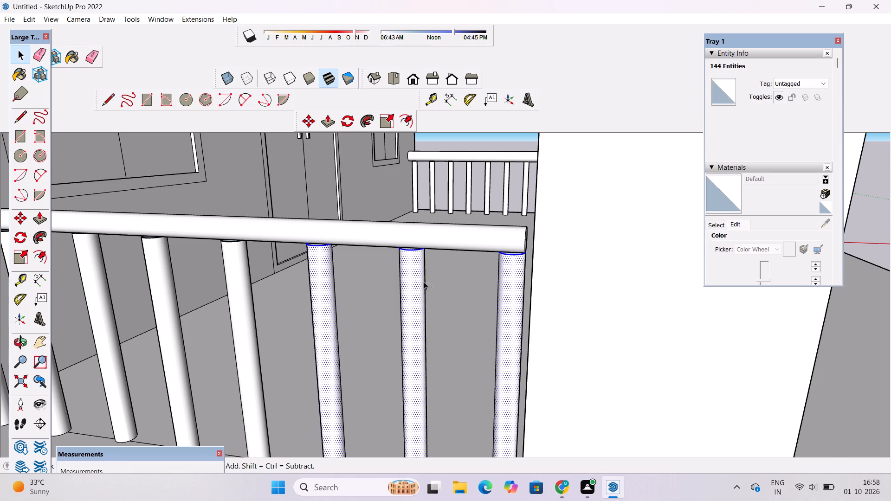
pyautogui.keyDown('ctrl'); pyautogui.scroll(-4, 472, 277); pyautogui.keyUp('ctrl')
pyautogui.keyDown('ctrl'); pyautogui.doubleClick(365, 295); pyautogui.keyUp('ctrl')
pyautogui.keyDown('ctrl'); pyautogui.doubleClick(332, 295); pyautogui.keyUp('ctrl')
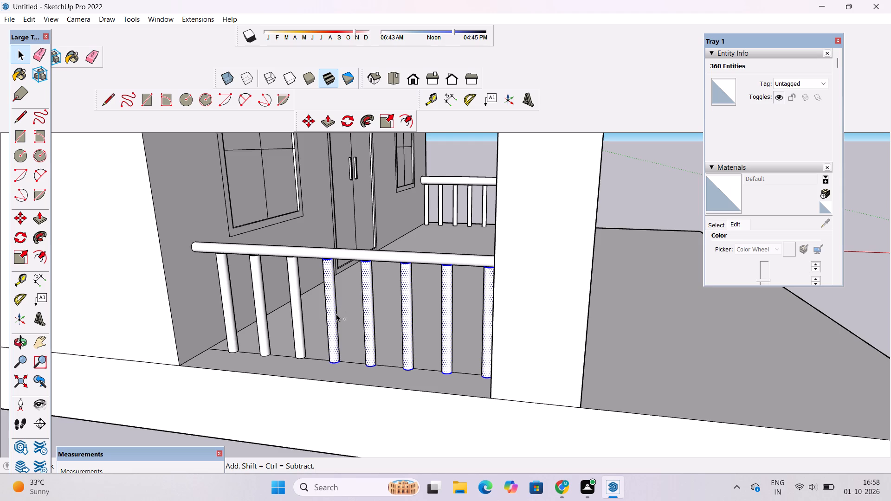
pyautogui.keyDown('ctrl'); pyautogui.doubleClick(297, 294); pyautogui.keyUp('ctrl')
pyautogui.keyDown('ctrl'); pyautogui.doubleClick(256, 293); pyautogui.keyUp('ctrl')
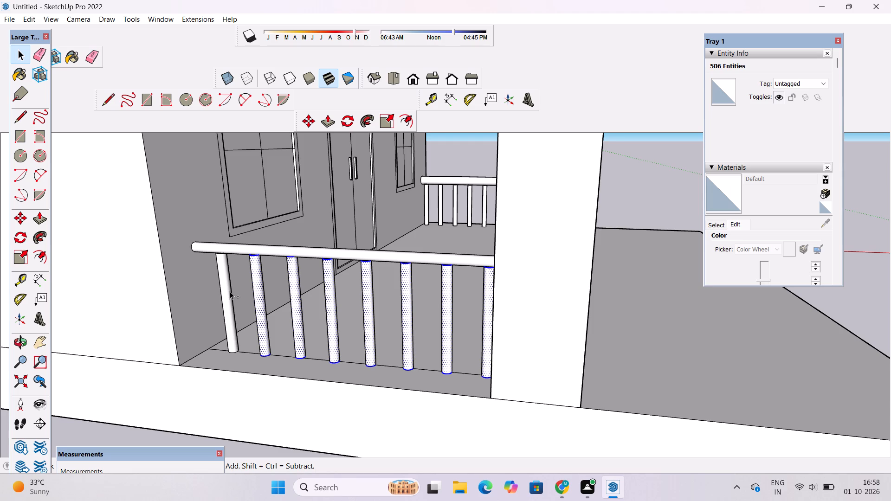
pyautogui.keyDown('ctrl'); pyautogui.doubleClick(230, 291); pyautogui.keyUp('ctrl')
pyautogui.keyDown('ctrl'); pyautogui.scroll(-5, 192, 290); pyautogui.keyUp('ctrl')
pyautogui.keyDown('ctrl'); pyautogui.scroll(3, 271, 276); pyautogui.keyUp('ctrl')
pyautogui.keyDown('ctrl'); pyautogui.doubleClick(299, 266); pyautogui.keyUp('ctrl')
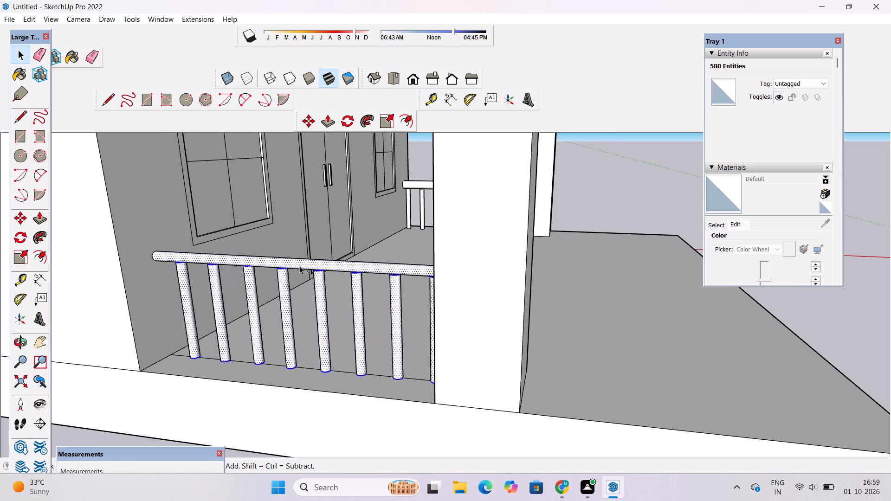
pyautogui.keyDown('ctrl'); pyautogui.scroll(-3, 213, 289); pyautogui.keyUp('ctrl')
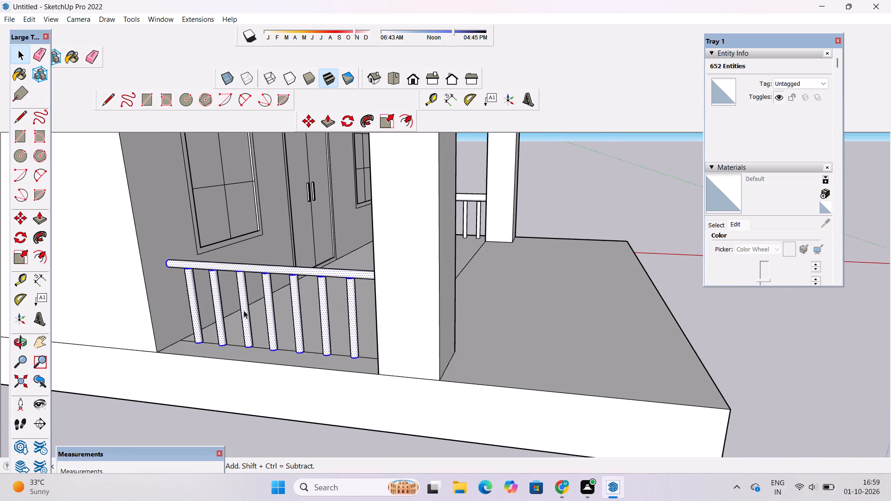
pyautogui.press('m')
pyautogui.scroll(3, 183, 339)
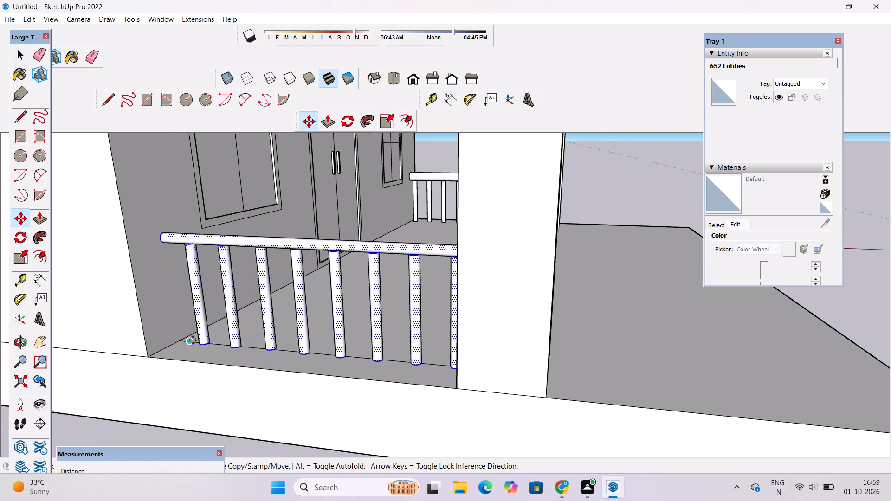
pyautogui.scroll(8, 193, 340)
pyautogui.click(206, 347)
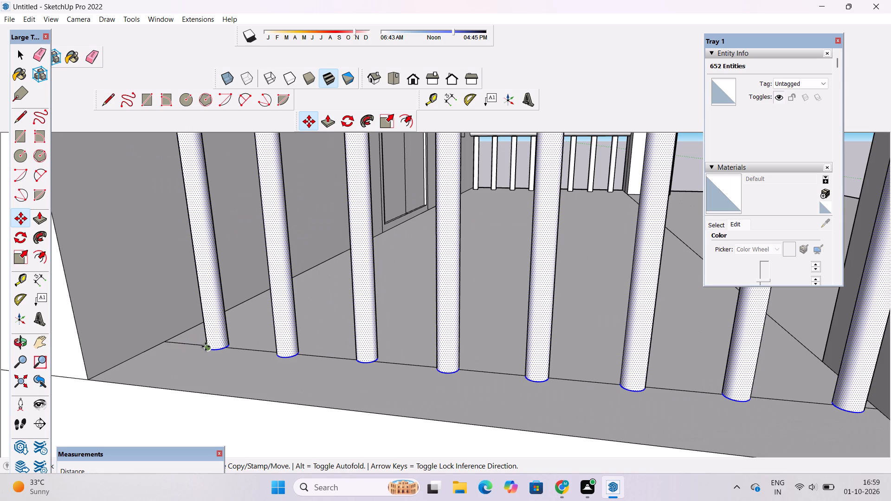
pyautogui.scroll(-8, 188, 346)
pyautogui.scroll(-7, 284, 365)
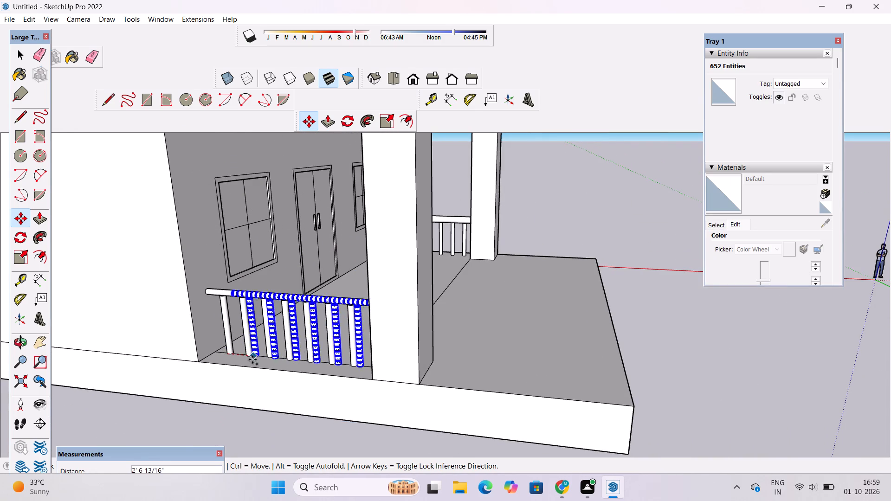
pyautogui.scroll(1, 375, 373)
pyautogui.scroll(1, 423, 373)
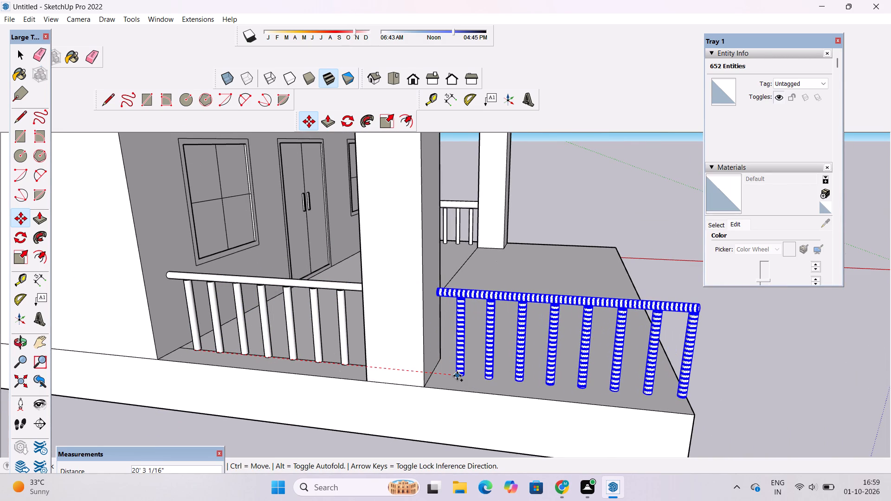
pyautogui.scroll(2, 457, 376)
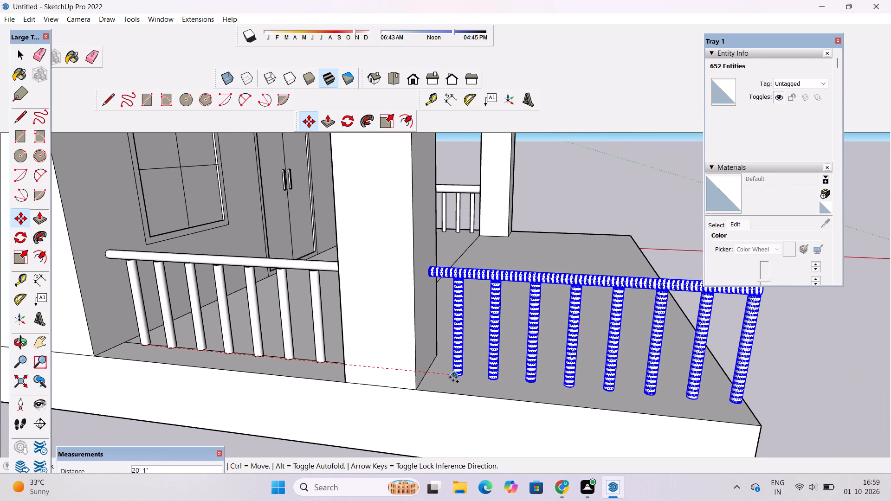
pyautogui.click(453, 377)
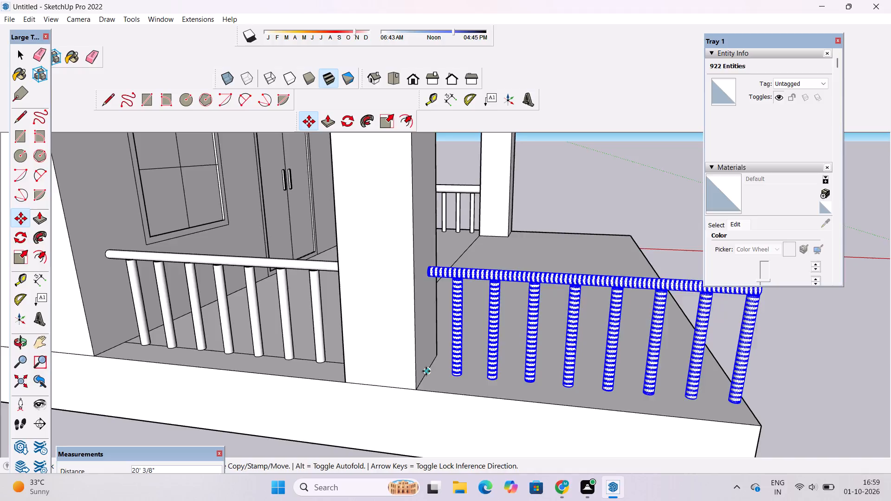
# Copy the new front-porch side railing about 23' 5" away to the open space off the slab's front corner.
pyautogui.press('o')
pyautogui.scroll(-6, 399, 366)
pyautogui.moveTo(600, 377); pyautogui.dragTo(437, 371)
pyautogui.moveTo(424, 382); pyautogui.dragTo(359, 388)
pyautogui.moveTo(342, 395); pyautogui.dragTo(311, 397)
pyautogui.moveTo(308, 395); pyautogui.dragTo(314, 385)
pyautogui.moveTo(314, 385); pyautogui.dragTo(297, 390)
pyautogui.scroll(-4, 295, 390)
pyautogui.moveTo(310, 385); pyautogui.dragTo(271, 385)
pyautogui.scroll(3, 270, 356)
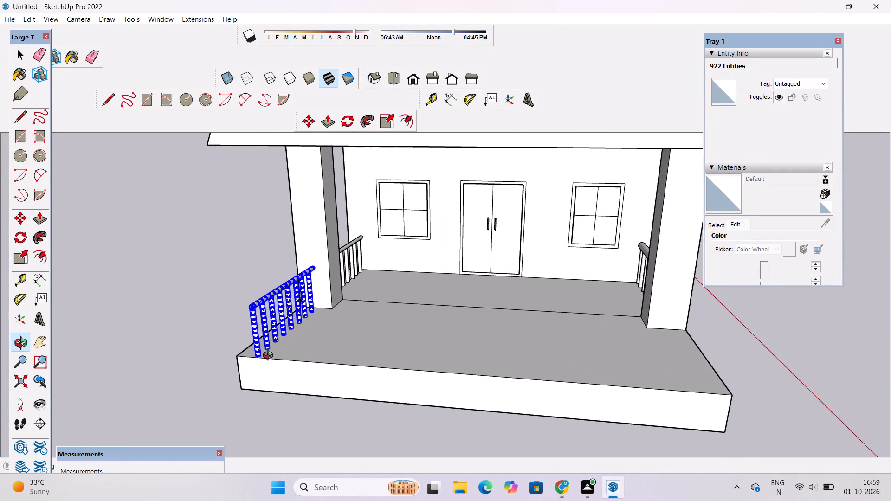
pyautogui.scroll(2, 270, 356)
pyautogui.moveTo(270, 356); pyautogui.dragTo(301, 356)
pyautogui.press('space')
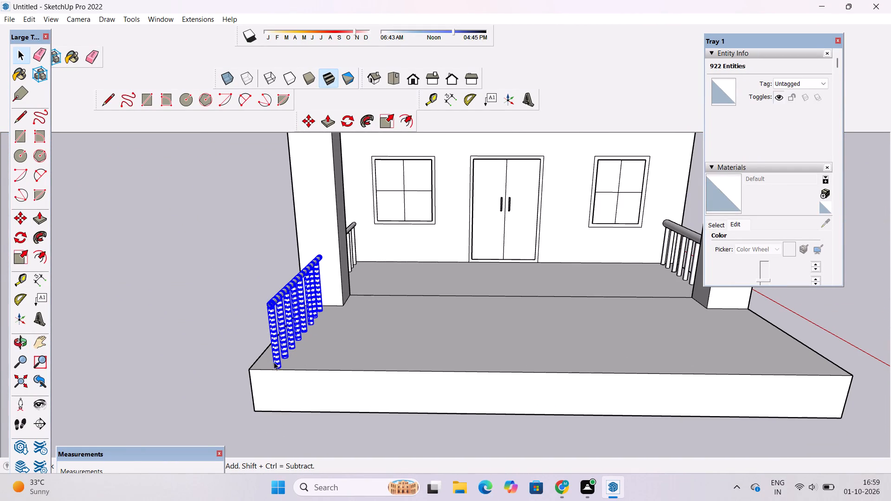
pyautogui.press('m')
pyautogui.click(276, 369)
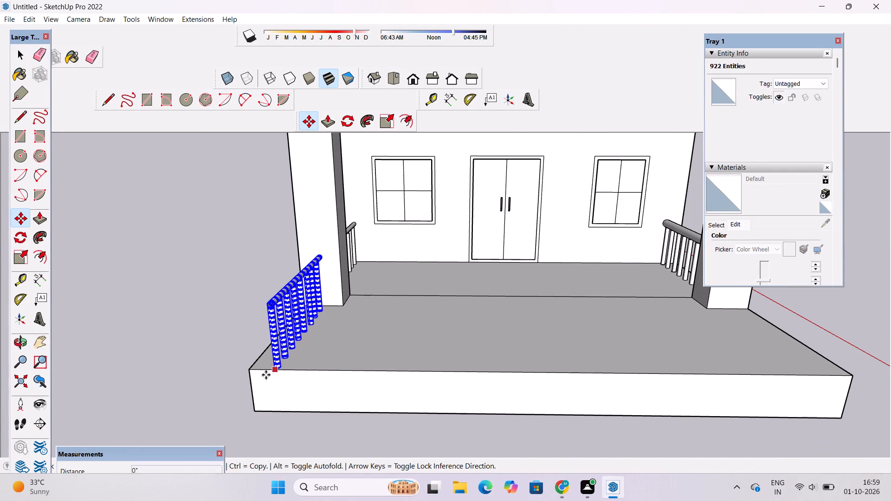
pyautogui.scroll(-12, 253, 384)
pyautogui.scroll(-5, 165, 406)
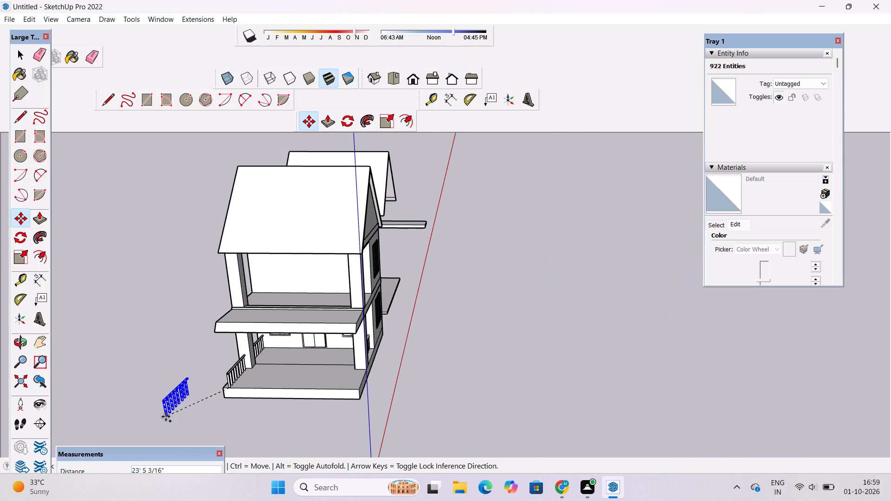
pyautogui.click(166, 417)
pyautogui.press('space')
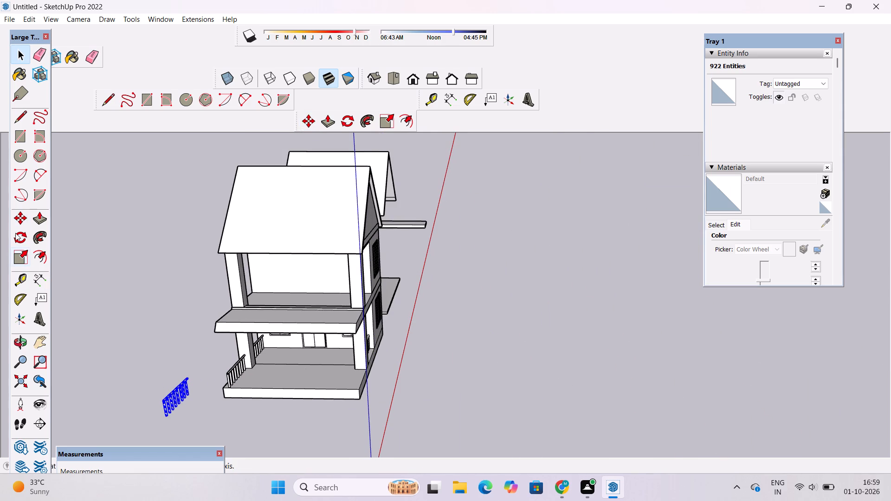
# Rotate the free-standing railing copy so that it runs roughly parallel to the porch's front edge.
pyautogui.click(15, 233)
pyautogui.click(109, 409)
pyautogui.click(192, 417)
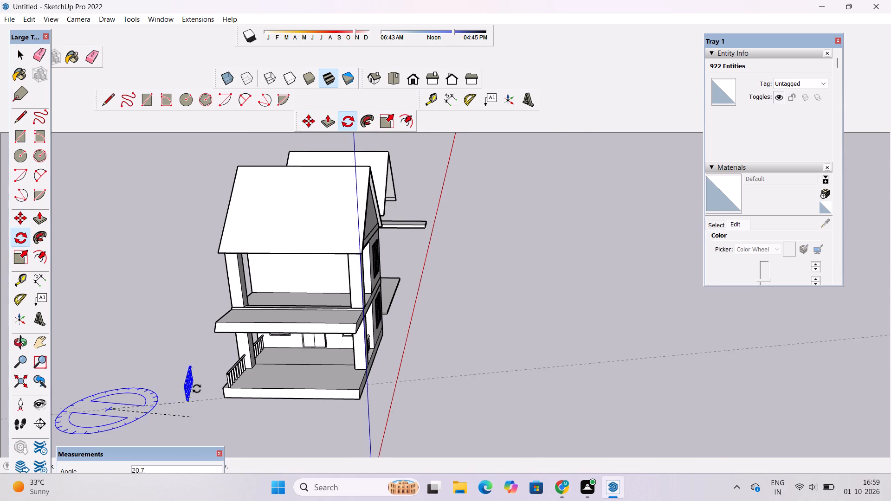
pyautogui.scroll(9, 165, 363)
pyautogui.click(164, 365)
pyautogui.press('space')
pyautogui.scroll(-6, 165, 363)
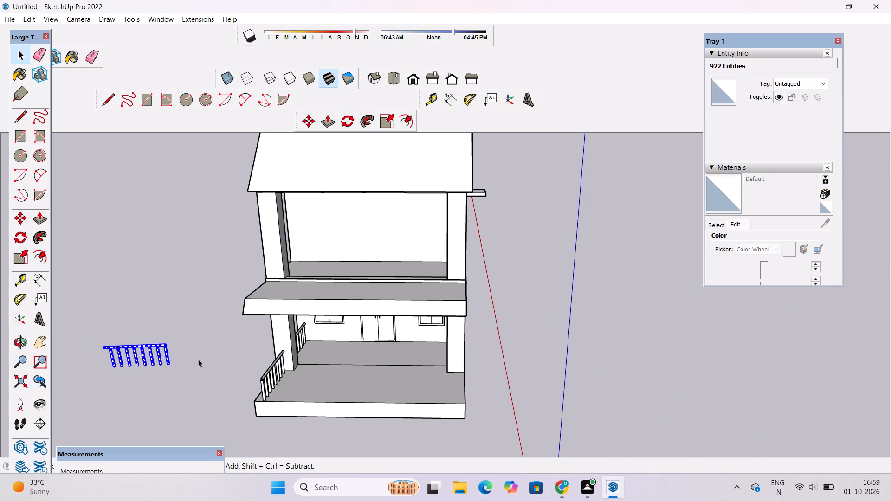
# Move the rotated railing about 69' 7 3/4" to a spot in front of the porch slab's front edge.
pyautogui.press('m')
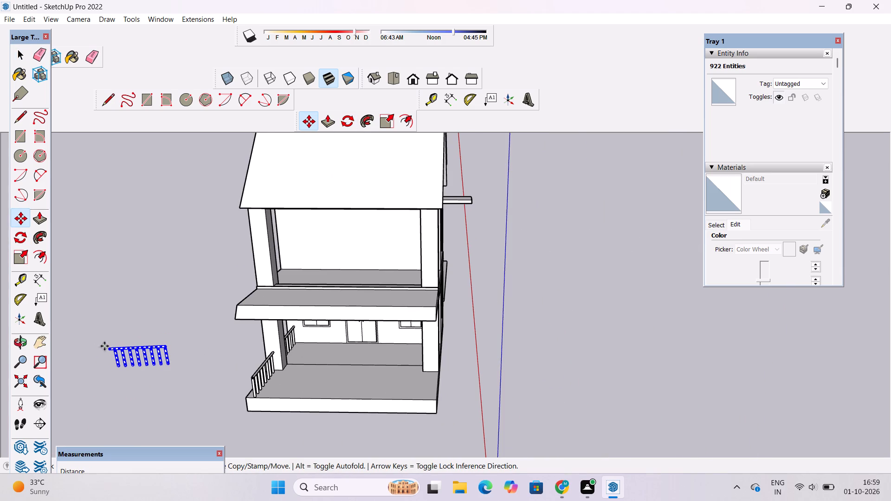
pyautogui.click(109, 352)
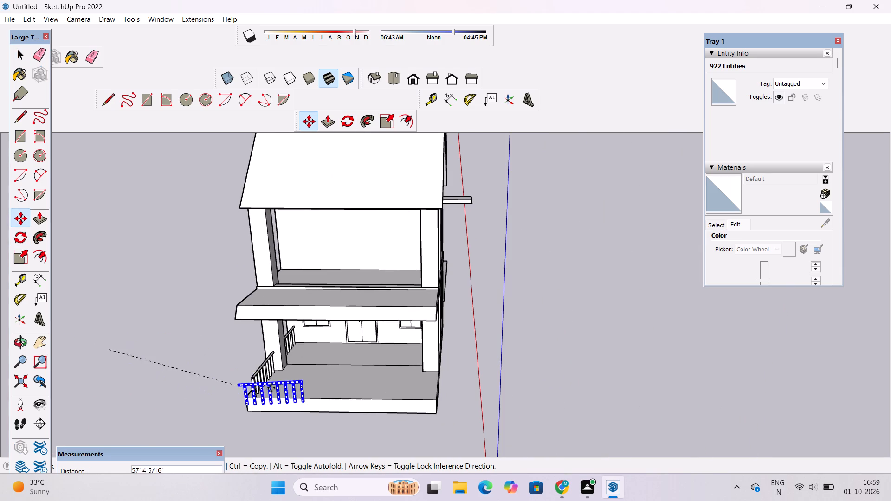
pyautogui.scroll(19, 258, 388)
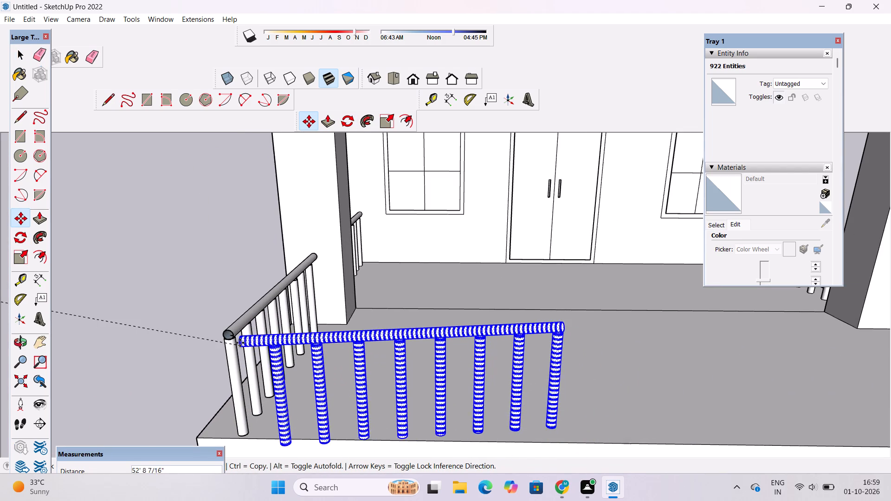
pyautogui.scroll(-5, 218, 331)
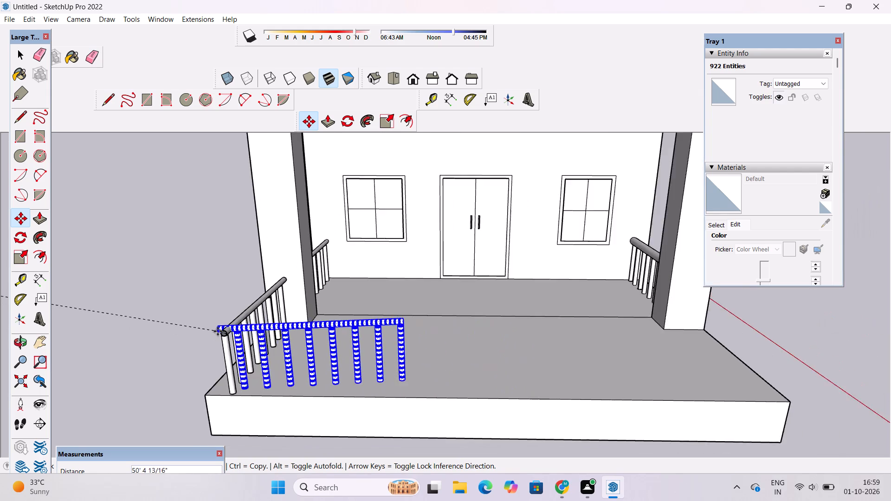
pyautogui.scroll(-3, 218, 331)
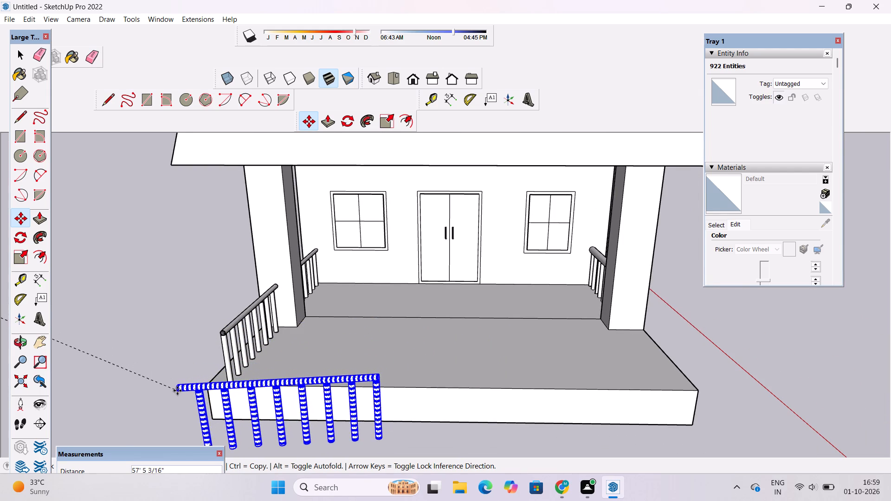
pyautogui.scroll(-8, 177, 391)
pyautogui.click(232, 411)
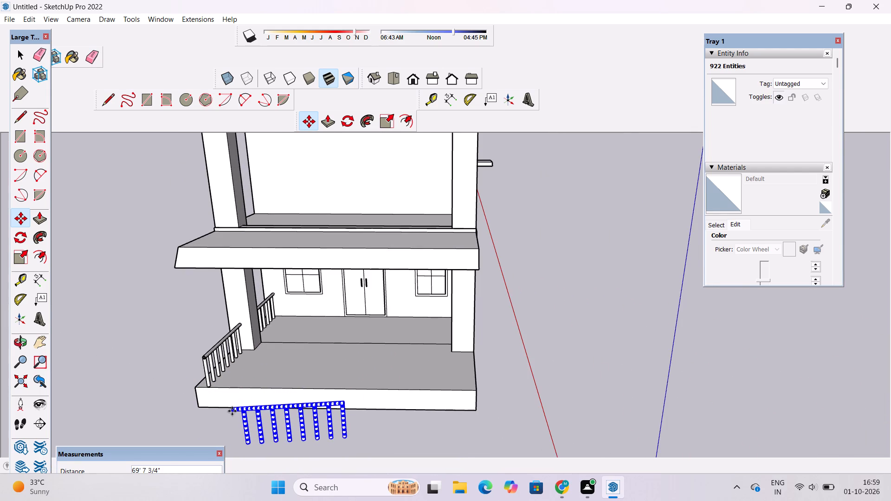
pyautogui.scroll(-4, 232, 411)
pyautogui.press('space')
# Look around the house from the front and side, examining where the loose railing sits relative to the porch slab.
pyautogui.write('o')
pyautogui.scroll(-5, 244, 411)
pyautogui.moveTo(354, 403); pyautogui.dragTo(224, 404)
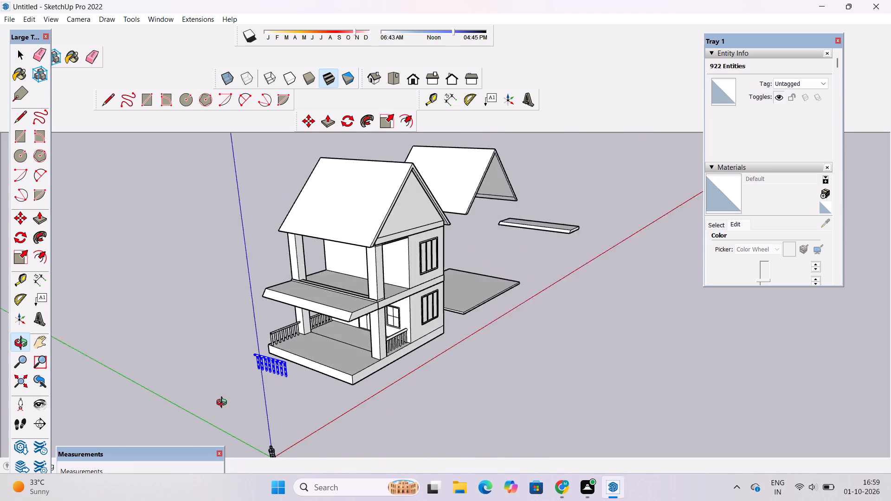
pyautogui.moveTo(224, 404); pyautogui.dragTo(223, 404)
pyautogui.scroll(9, 340, 325)
pyautogui.moveTo(398, 347); pyautogui.dragTo(278, 356)
pyautogui.scroll(-6, 276, 355)
pyautogui.moveTo(277, 373); pyautogui.dragTo(277, 361)
pyautogui.scroll(-4, 277, 361)
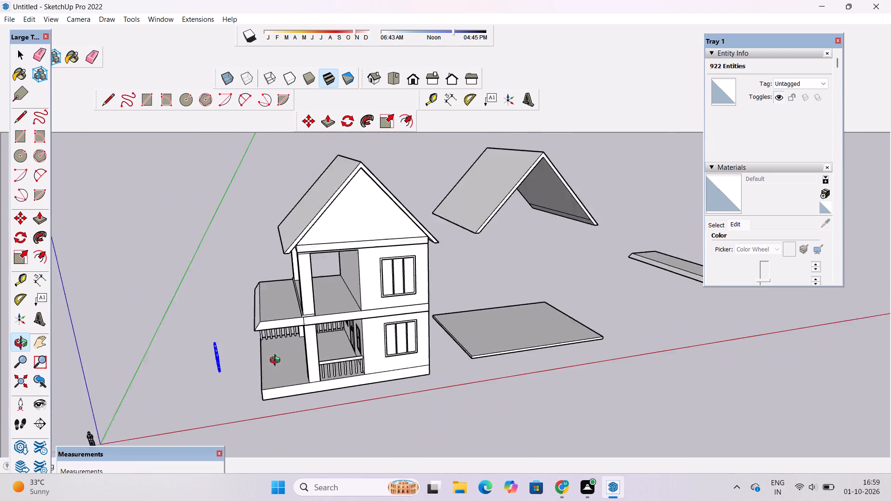
pyautogui.scroll(-1, 277, 361)
pyautogui.moveTo(325, 377); pyautogui.dragTo(297, 366)
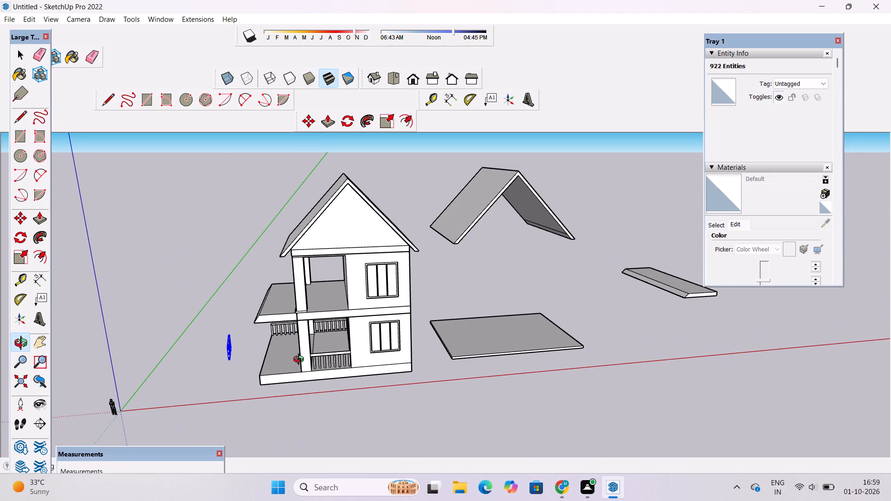
pyautogui.scroll(-4, 315, 363)
pyautogui.moveTo(402, 370); pyautogui.dragTo(310, 384)
pyautogui.scroll(4, 303, 352)
pyautogui.moveTo(309, 350); pyautogui.dragTo(405, 350)
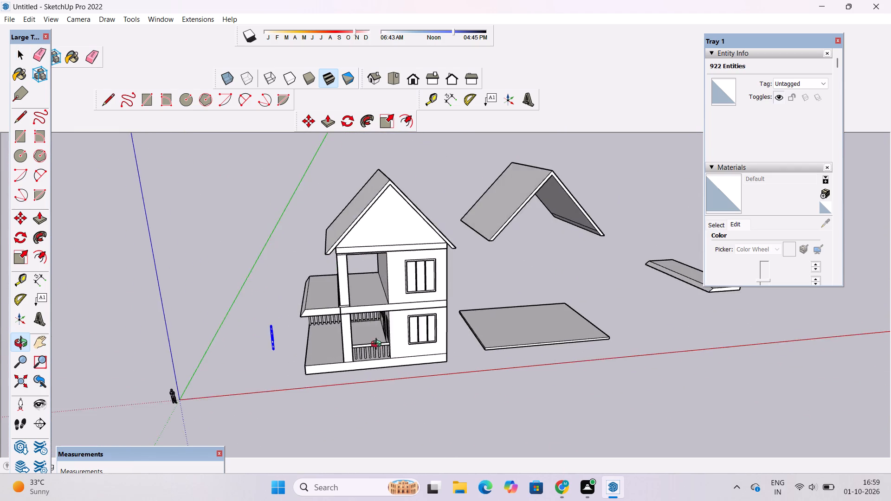
pyautogui.scroll(4, 374, 345)
pyautogui.keyDown('shift'); pyautogui.moveTo(362, 345); pyautogui.dragTo(437, 358); pyautogui.keyUp('shift')
pyautogui.scroll(3, 436, 360)
pyautogui.moveTo(433, 360); pyautogui.dragTo(399, 330)
pyautogui.scroll(1, 346, 331)
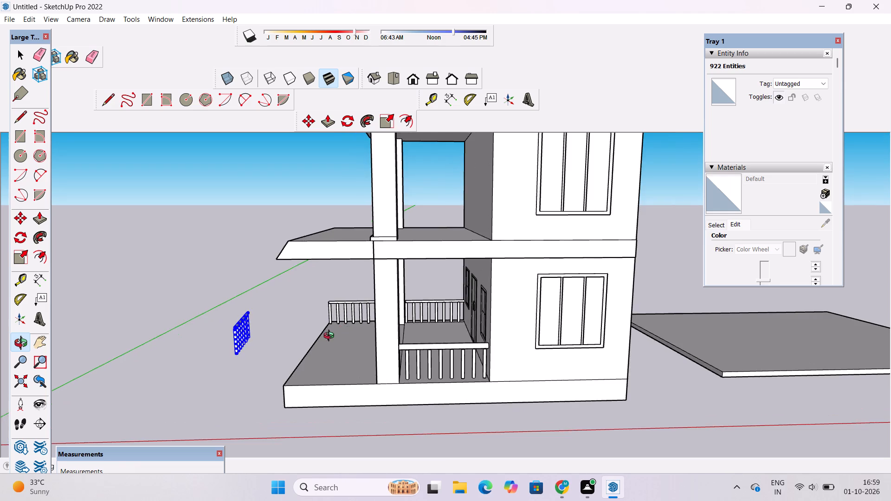
# Examine the loose railing's position and orientation relative to the porch slab from the side and from above.
pyautogui.keyDown('shift'); pyautogui.moveTo(330, 337); pyautogui.dragTo(371, 333); pyautogui.keyUp('shift')
pyautogui.scroll(1, 372, 335)
pyautogui.keyDown('shift'); pyautogui.moveTo(372, 335); pyautogui.dragTo(376, 349); pyautogui.keyUp('shift')
pyautogui.scroll(2, 362, 354)
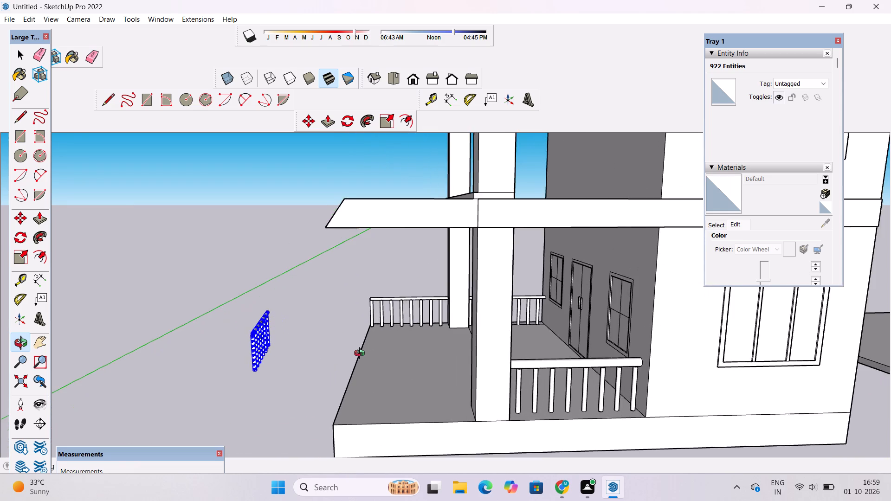
pyautogui.scroll(-3, 362, 354)
pyautogui.moveTo(366, 328); pyautogui.dragTo(378, 418)
pyautogui.scroll(-5, 376, 413)
pyautogui.moveTo(359, 411); pyautogui.dragTo(359, 439)
pyautogui.scroll(1, 354, 433)
pyautogui.moveTo(345, 428); pyautogui.dragTo(365, 406)
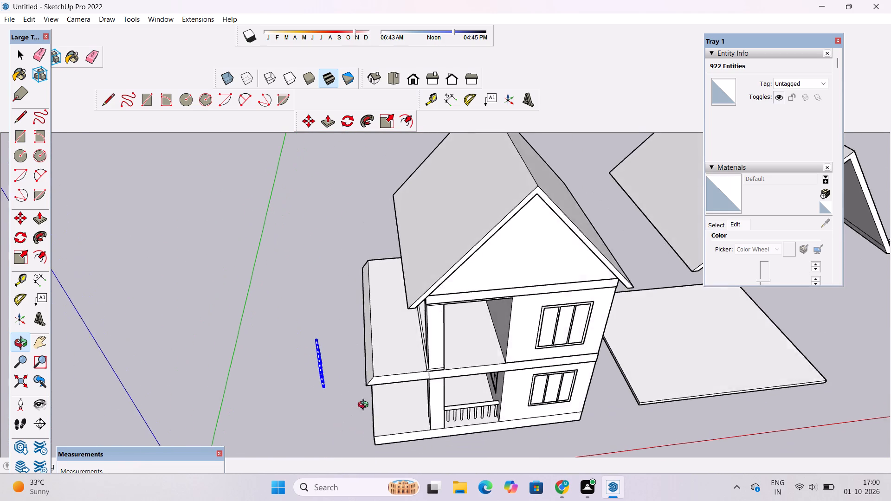
pyautogui.moveTo(365, 406); pyautogui.dragTo(374, 397)
pyautogui.click(375, 396)
pyautogui.scroll(4, 375, 396)
pyautogui.keyDown('shift'); pyautogui.moveTo(336, 405); pyautogui.dragTo(388, 356); pyautogui.keyUp('shift')
pyautogui.keyDown('shift'); pyautogui.moveTo(385, 362); pyautogui.dragTo(371, 367); pyautogui.keyUp('shift')
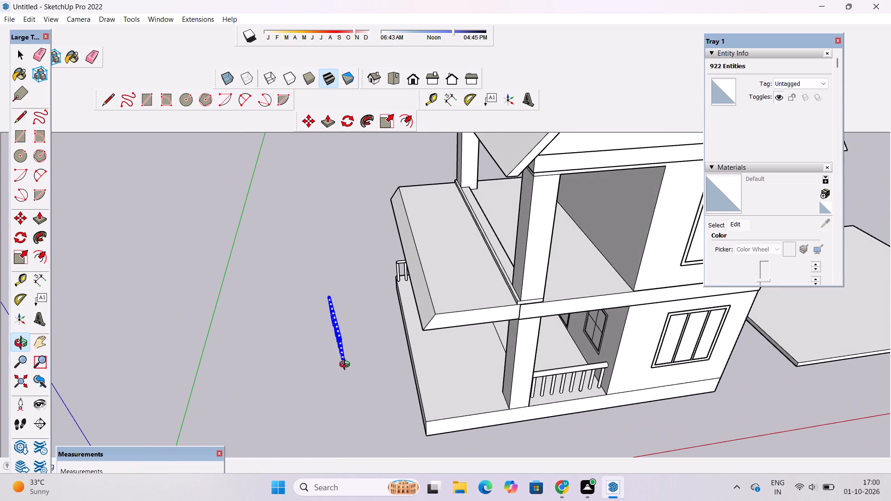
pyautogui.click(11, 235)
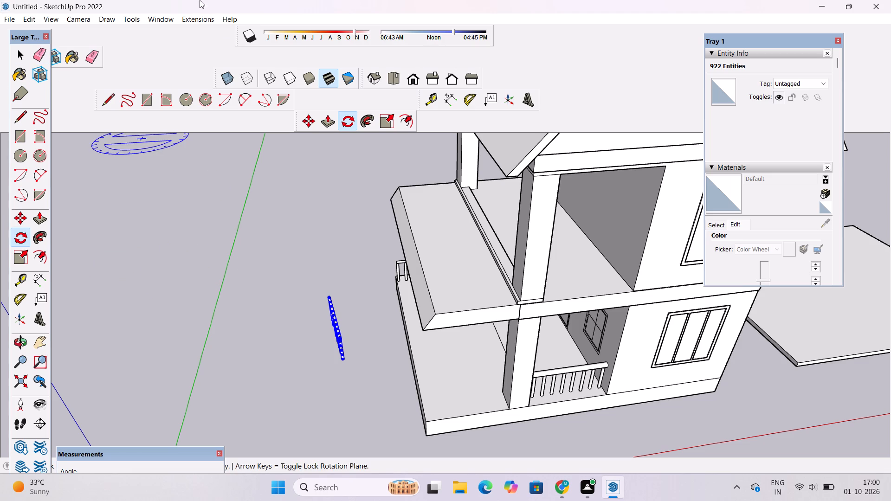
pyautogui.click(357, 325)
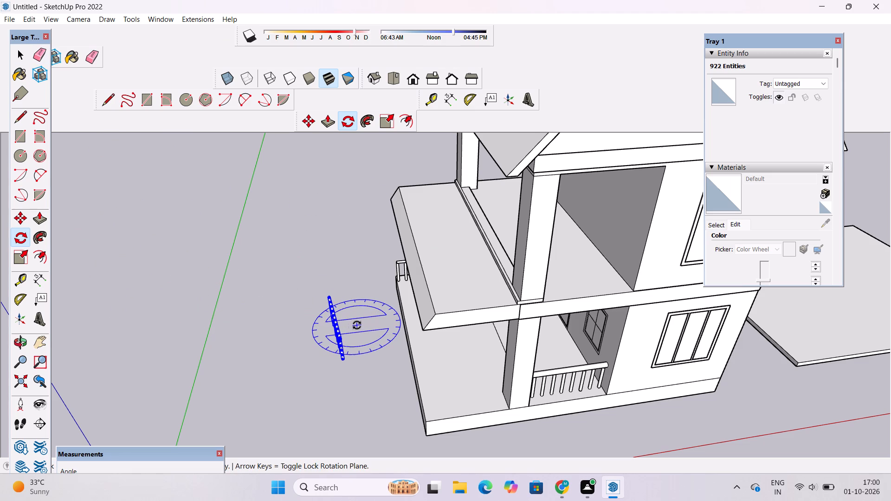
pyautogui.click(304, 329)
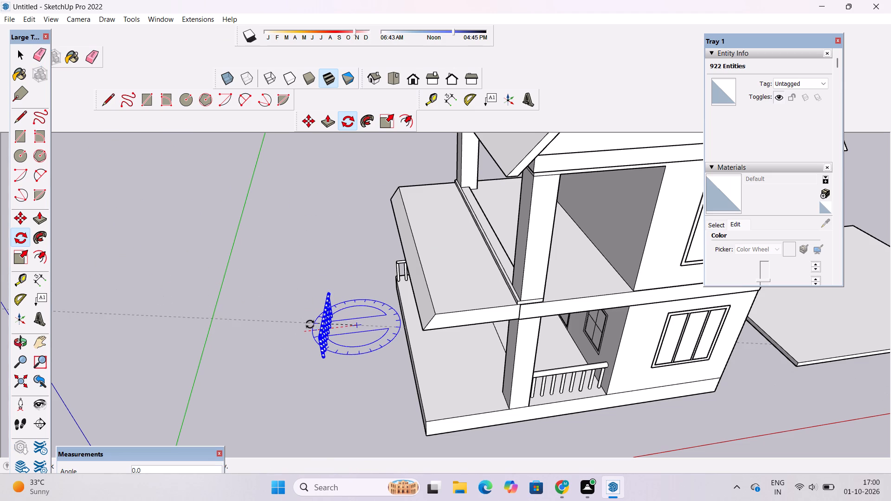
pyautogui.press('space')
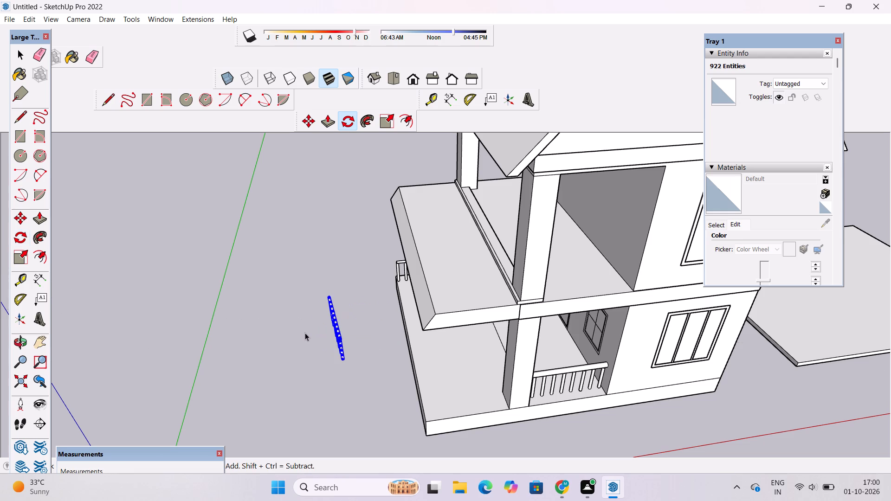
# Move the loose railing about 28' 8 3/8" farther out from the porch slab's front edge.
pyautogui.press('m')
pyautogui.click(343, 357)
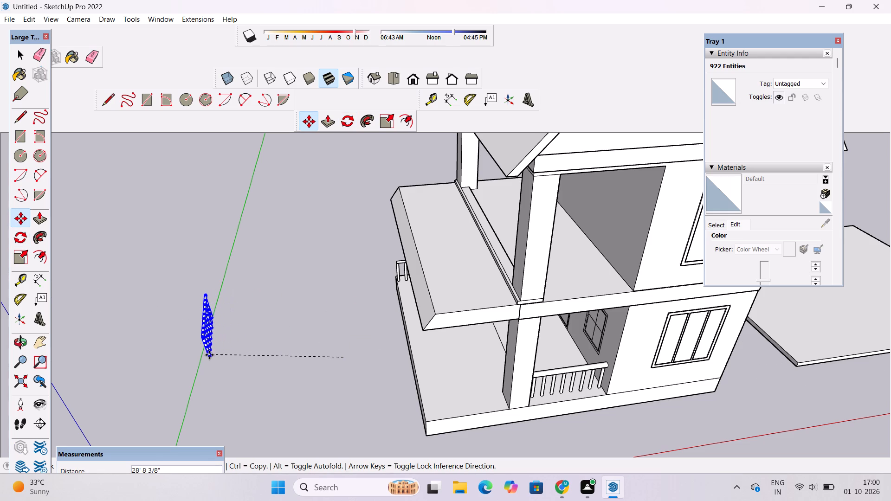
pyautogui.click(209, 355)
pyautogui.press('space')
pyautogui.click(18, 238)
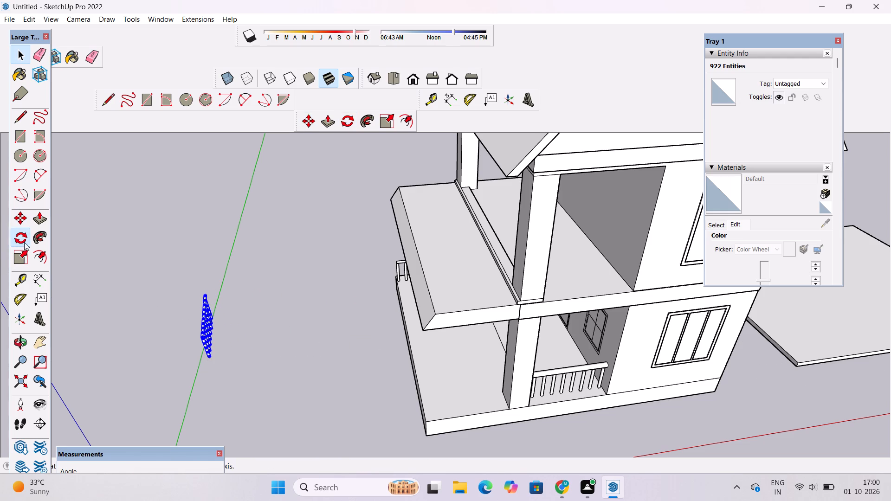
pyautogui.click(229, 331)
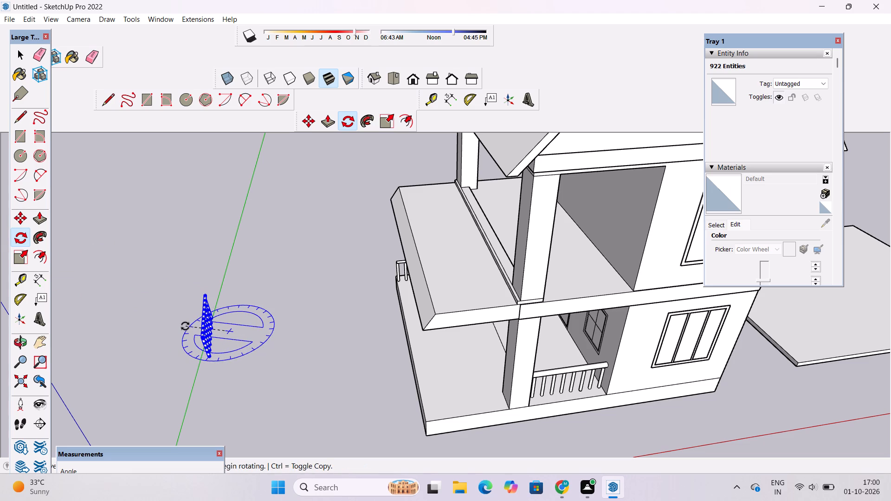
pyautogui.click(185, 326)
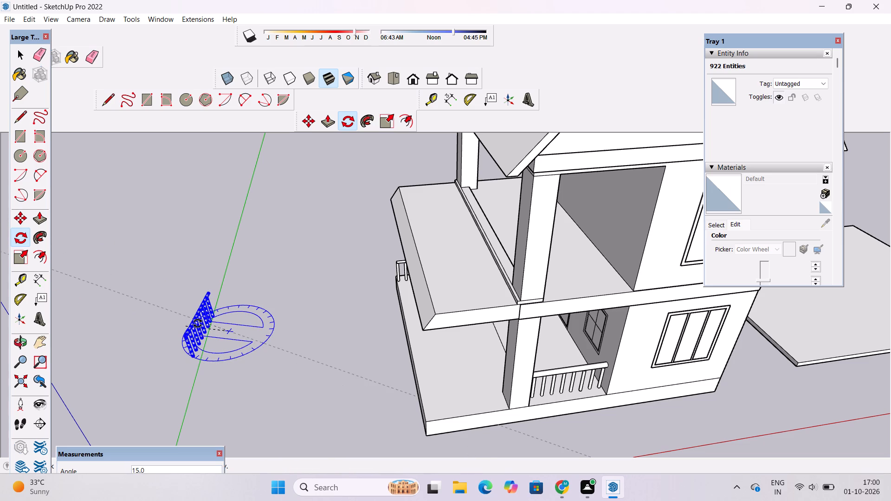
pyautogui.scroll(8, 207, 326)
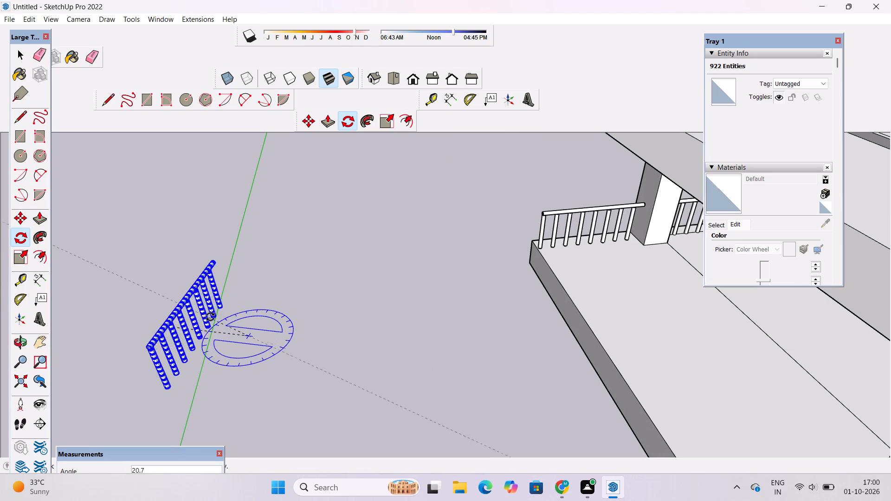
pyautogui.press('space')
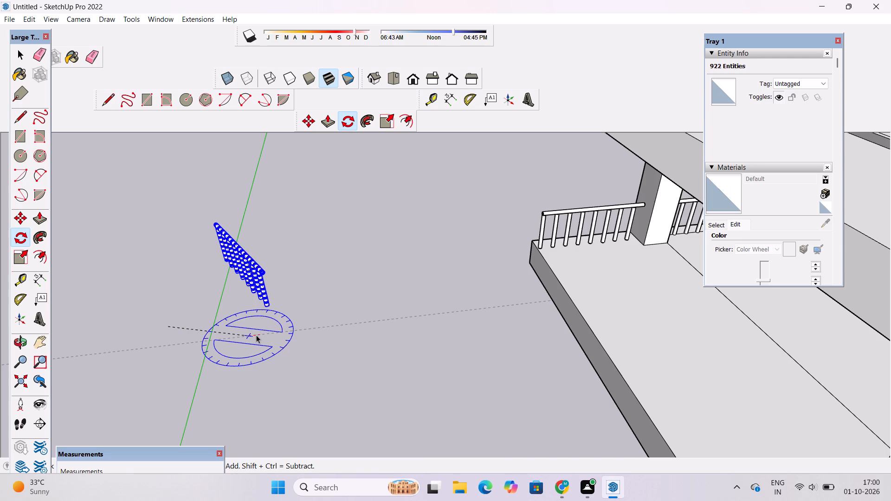
# Delete the loose railing copy standing in front of the porch.
pyautogui.press('Delete')
# Examine the porch slab's front edge, side face and existing side railings from several angles.
pyautogui.scroll(-5, 204, 316)
pyautogui.scroll(-2, 240, 331)
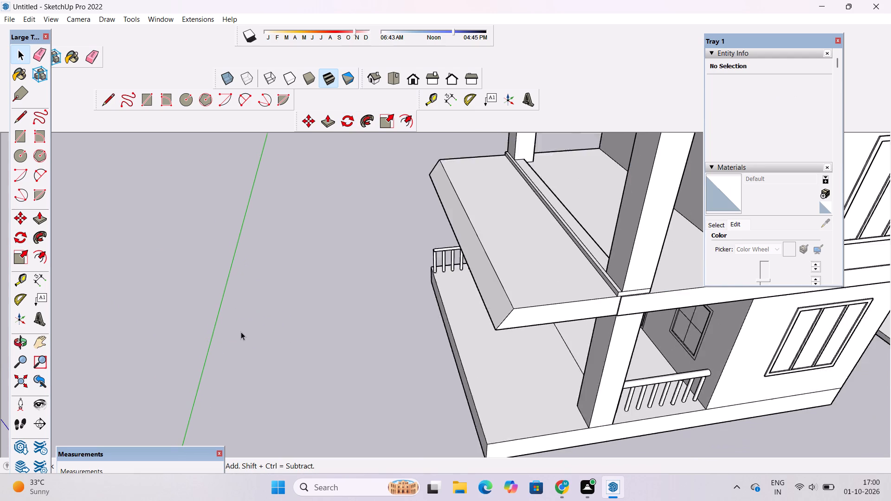
pyautogui.scroll(-3, 241, 332)
pyautogui.press('o')
pyautogui.moveTo(285, 389); pyautogui.dragTo(298, 352)
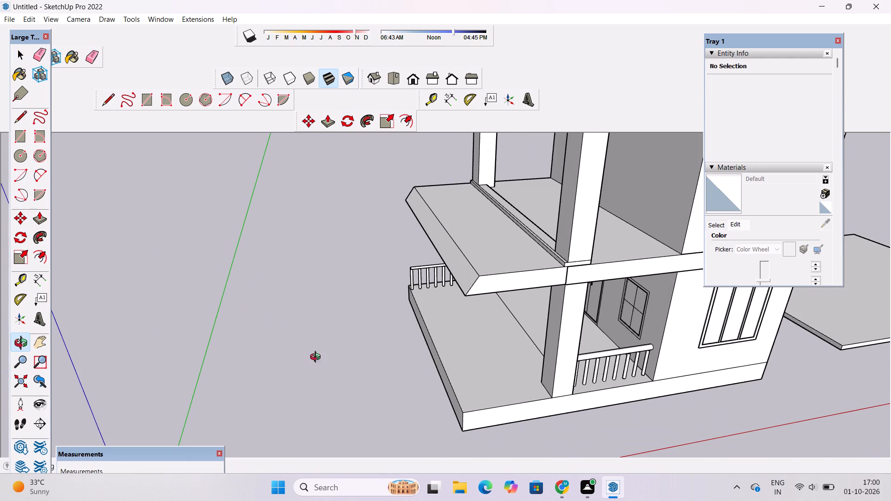
pyautogui.keyDown('shift'); pyautogui.moveTo(330, 356); pyautogui.dragTo(324, 366); pyautogui.keyUp('shift')
pyautogui.scroll(2, 326, 366)
pyautogui.scroll(-3, 331, 356)
pyautogui.moveTo(297, 355); pyautogui.dragTo(395, 356)
pyautogui.scroll(8, 388, 334)
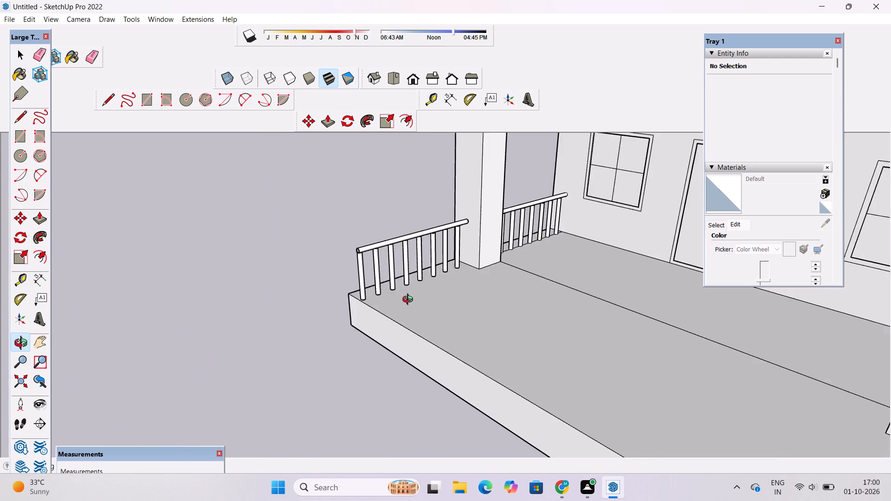
pyautogui.moveTo(453, 282); pyautogui.dragTo(394, 302)
pyautogui.scroll(-5, 394, 302)
pyautogui.moveTo(430, 333); pyautogui.dragTo(367, 314)
pyautogui.keyDown('shift'); pyautogui.moveTo(363, 321); pyautogui.dragTo(344, 216); pyautogui.keyUp('shift')
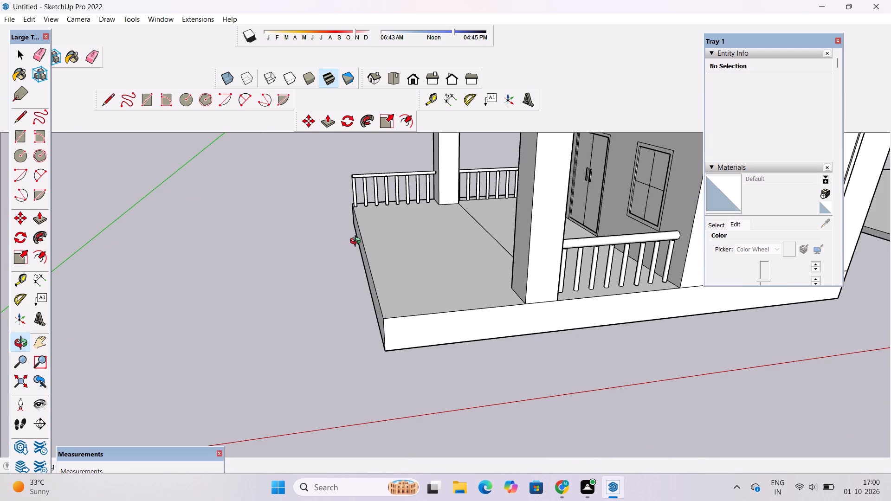
pyautogui.scroll(-6, 357, 242)
pyautogui.keyDown('shift'); pyautogui.moveTo(364, 247); pyautogui.dragTo(361, 266); pyautogui.keyUp('shift')
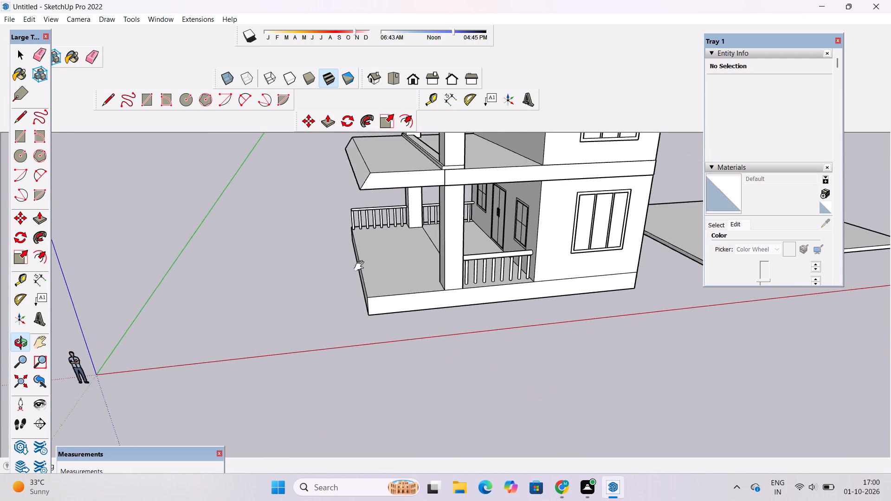
pyautogui.keyDown('shift'); pyautogui.moveTo(361, 266); pyautogui.dragTo(354, 267); pyautogui.keyUp('shift')
pyautogui.moveTo(393, 309); pyautogui.dragTo(342, 267)
pyautogui.keyDown('shift'); pyautogui.moveTo(362, 273); pyautogui.dragTo(362, 213); pyautogui.keyUp('shift')
pyautogui.moveTo(386, 233); pyautogui.dragTo(392, 311)
pyautogui.scroll(1, 408, 268)
pyautogui.keyDown('shift'); pyautogui.click(407, 266); pyautogui.keyUp('shift')
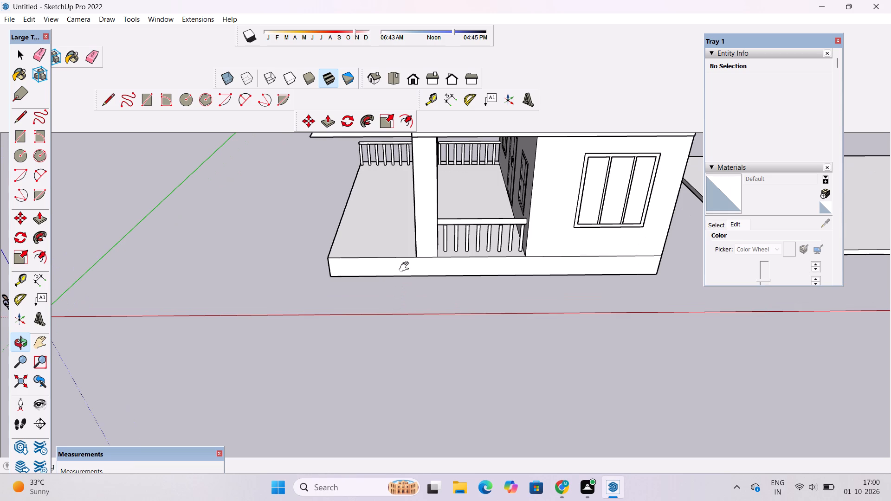
# Draw a vertical line down the slab's side face from the front pillar's outer base corner to the slab's bottom edge.
pyautogui.moveTo(406, 274); pyautogui.dragTo(402, 250)
pyautogui.scroll(3, 398, 257)
pyautogui.click(398, 257)
pyautogui.scroll(1, 400, 260)
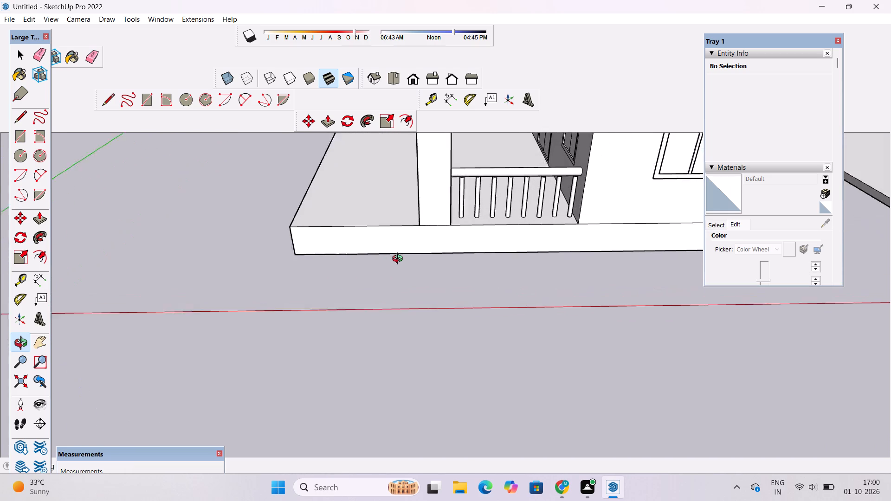
pyautogui.scroll(1, 400, 260)
pyautogui.press('l')
pyautogui.scroll(3, 395, 254)
pyautogui.click(431, 210)
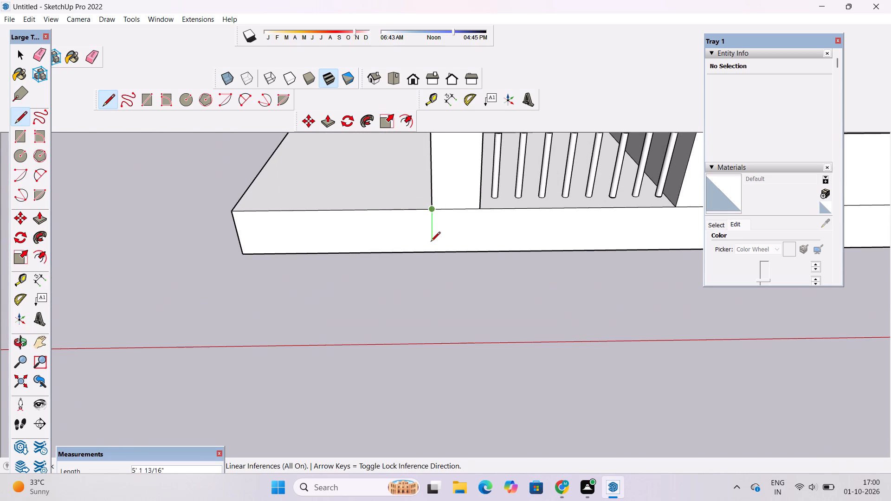
pyautogui.click(433, 250)
pyautogui.scroll(-2, 433, 250)
pyautogui.press('space')
# Place three horizontal guides on the porch slab's side face, spaced 1' apart downward from its top edge.
pyautogui.press('o')
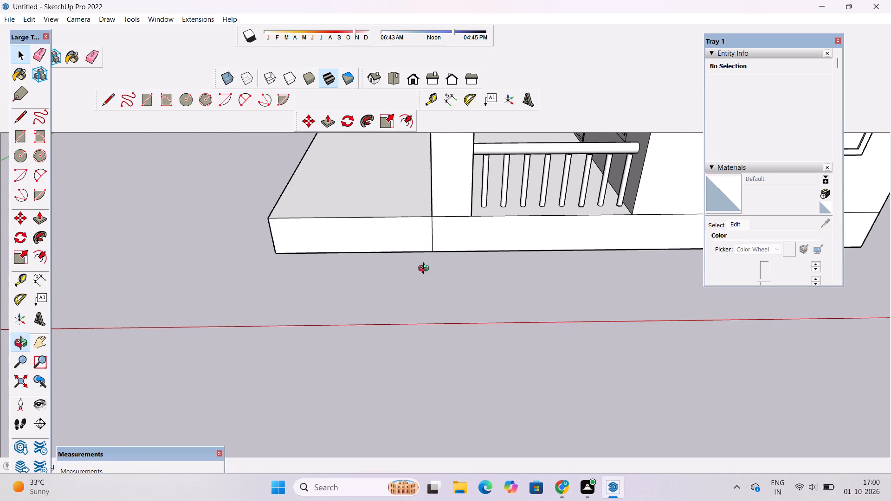
pyautogui.moveTo(417, 295); pyautogui.dragTo(411, 239)
pyautogui.scroll(-3, 410, 238)
pyautogui.keyDown('shift'); pyautogui.moveTo(415, 236); pyautogui.dragTo(439, 333); pyautogui.keyUp('shift')
pyautogui.scroll(1, 422, 346)
pyautogui.moveTo(422, 346); pyautogui.dragTo(420, 308)
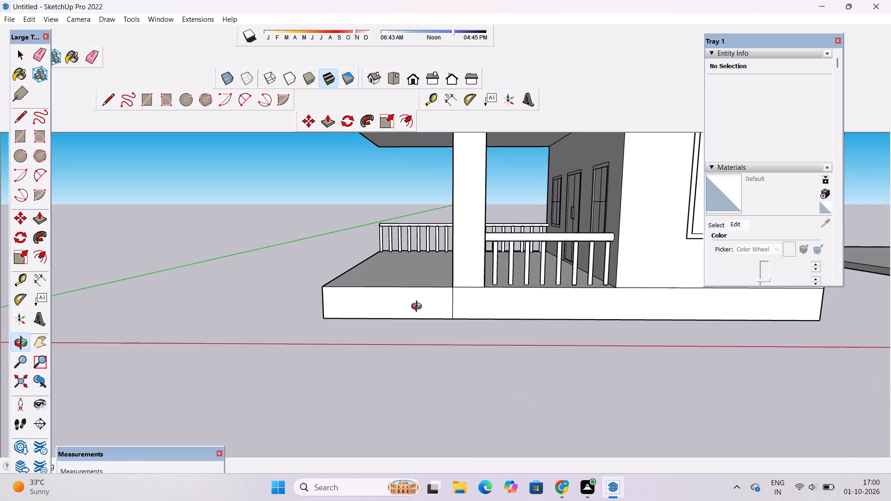
pyautogui.scroll(3, 288, 301)
pyautogui.moveTo(352, 308); pyautogui.dragTo(300, 312)
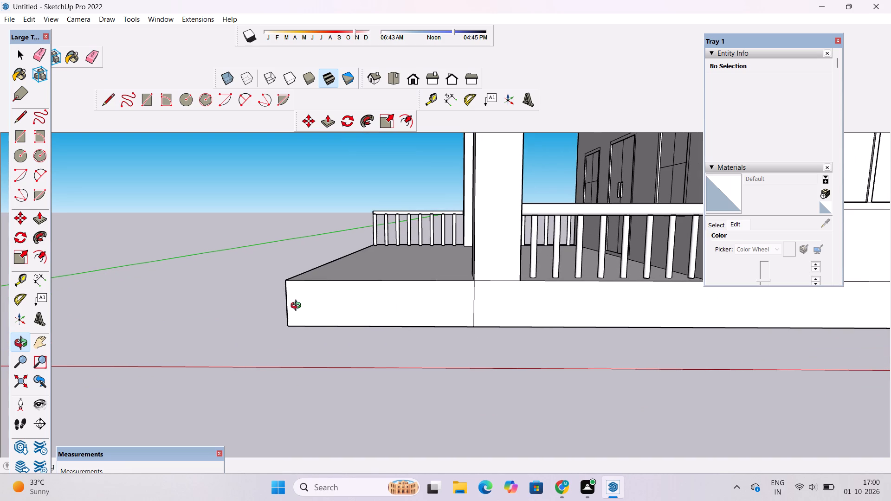
pyautogui.keyDown('shift'); pyautogui.moveTo(333, 297); pyautogui.dragTo(290, 299); pyautogui.keyUp('shift')
pyautogui.moveTo(294, 300); pyautogui.dragTo(309, 303)
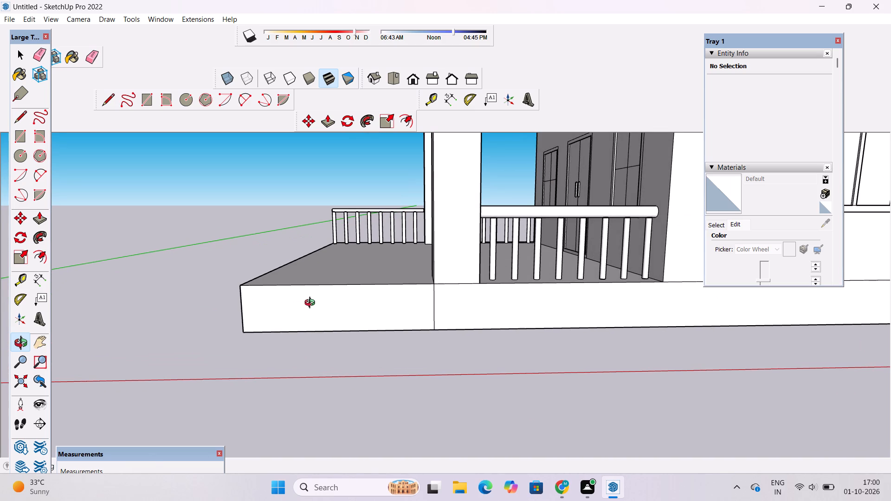
pyautogui.press('t')
pyautogui.scroll(3, 311, 298)
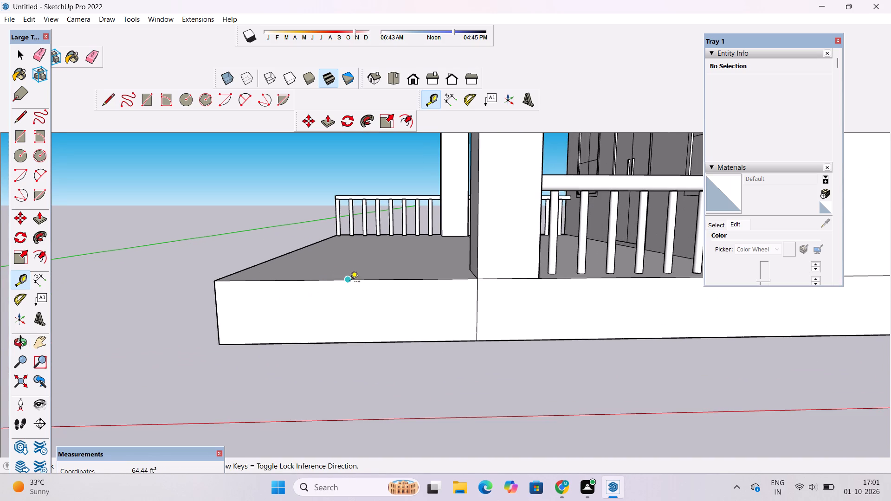
pyautogui.click(348, 281)
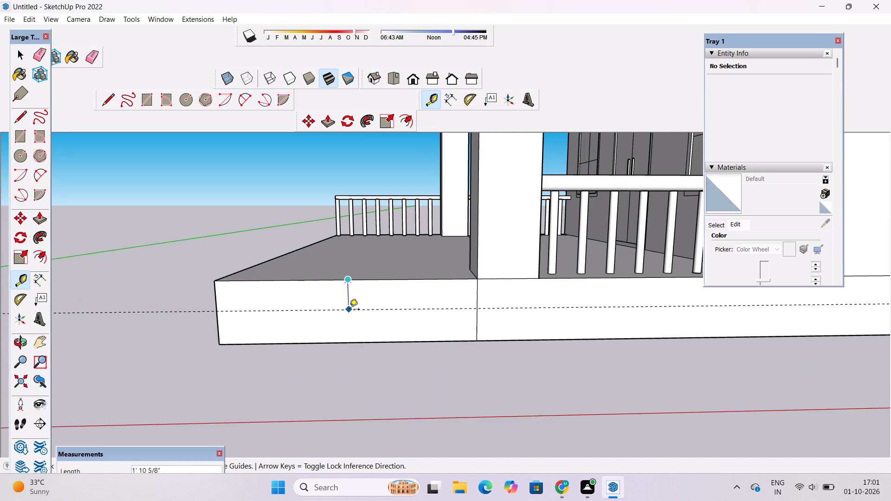
pyautogui.write("1'")
pyautogui.press('Return')
pyautogui.click(384, 297)
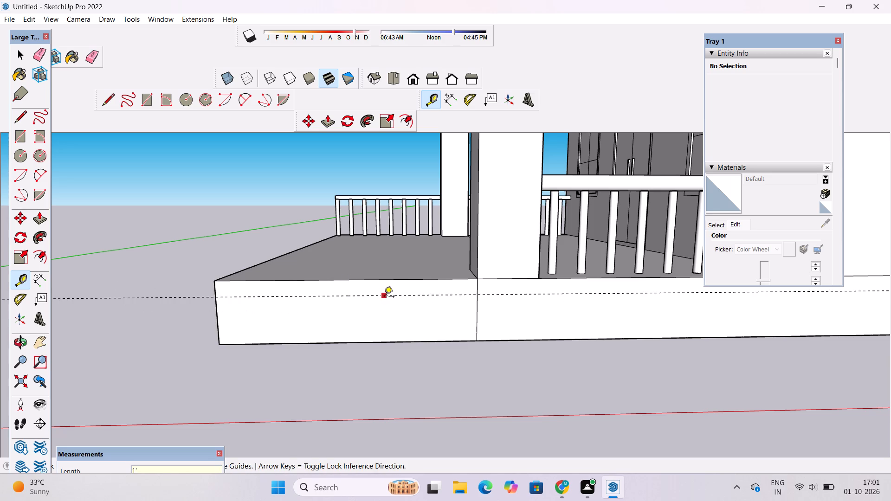
pyautogui.write("1'")
pyautogui.press('Return')
pyautogui.click(432, 310)
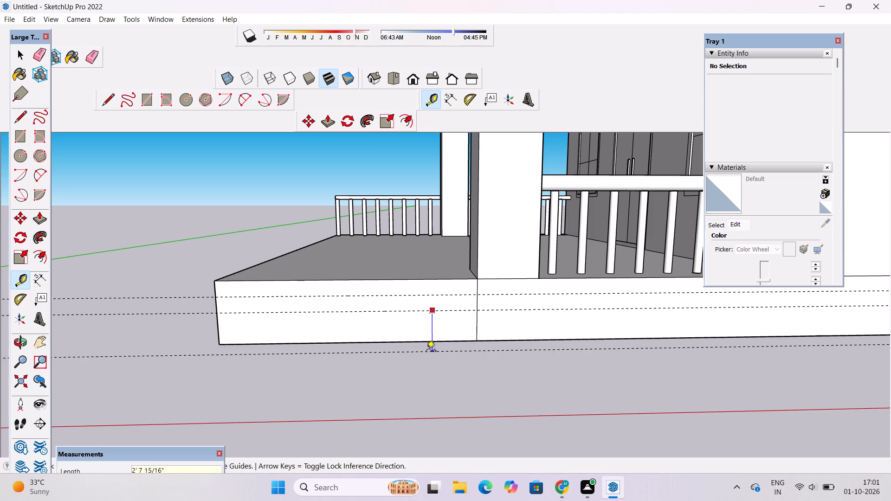
pyautogui.write("1'")
pyautogui.press('Return')
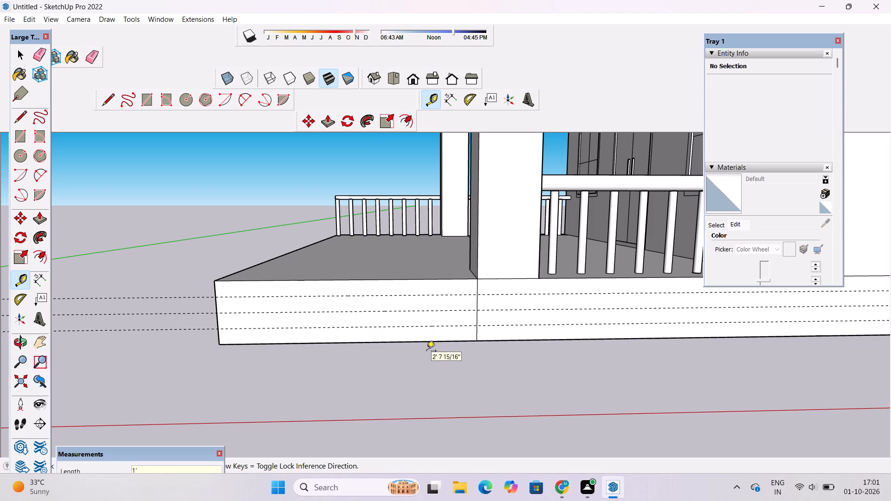
# Draw three horizontal lines along the guides between the vertical line and the slab's front corner edge, each about 16' 1" long.
pyautogui.press('l')
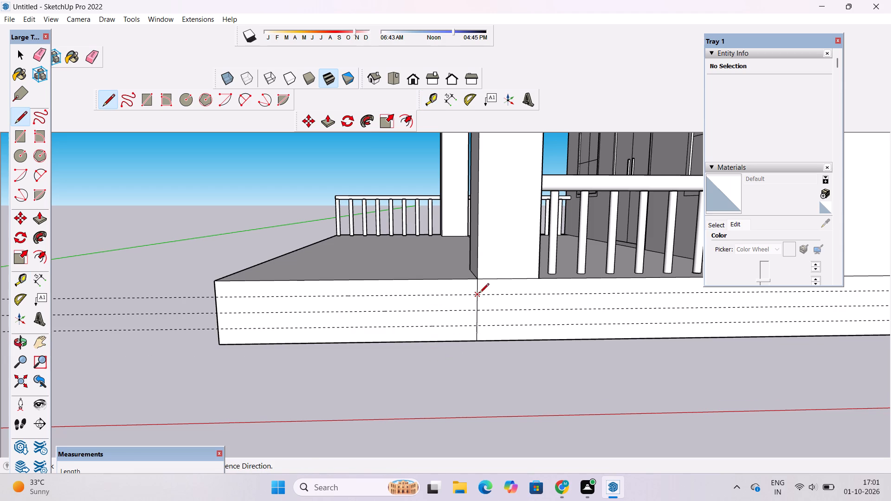
pyautogui.click(478, 294)
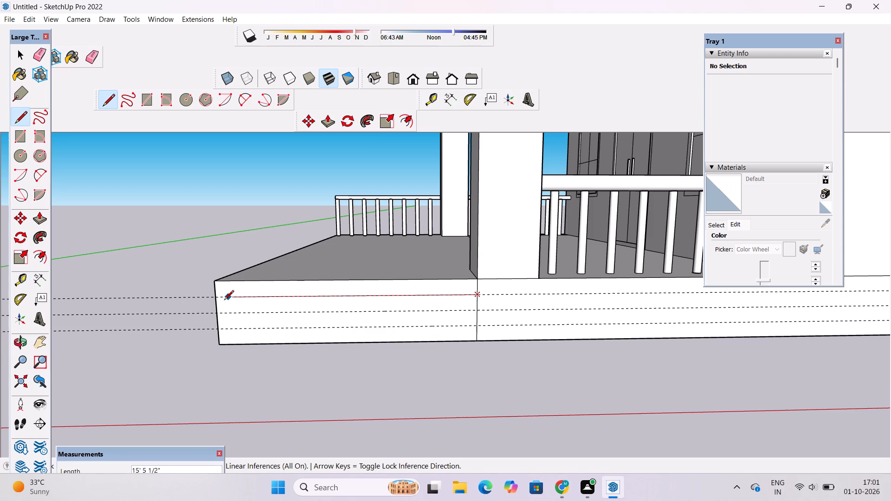
pyautogui.click(216, 299)
pyautogui.click(215, 315)
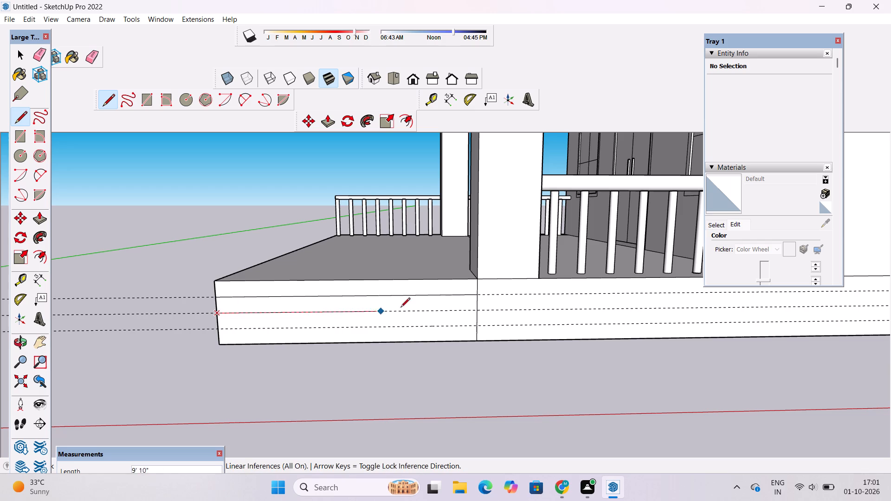
pyautogui.click(475, 309)
pyautogui.click(475, 327)
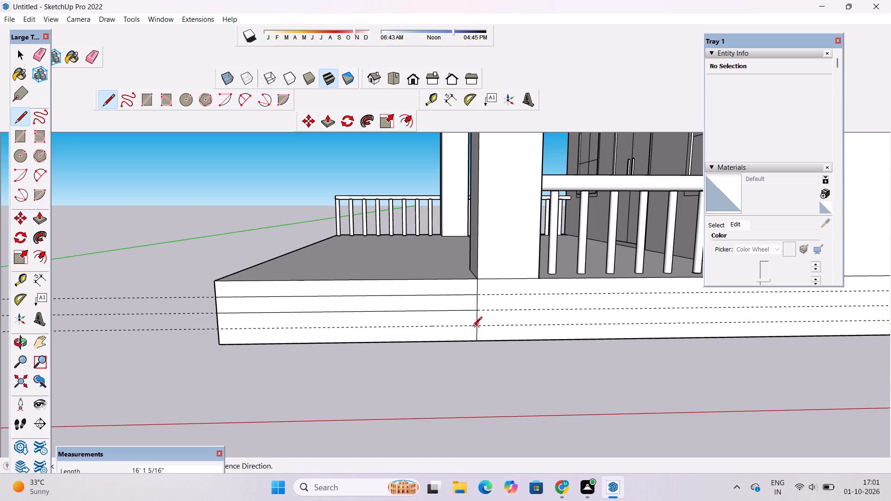
pyautogui.click(217, 329)
# Erase the three horizontal construction guides running across the porch slab's side face.
pyautogui.press('space')
pyautogui.press('e')
pyautogui.moveTo(155, 276); pyautogui.dragTo(158, 337)
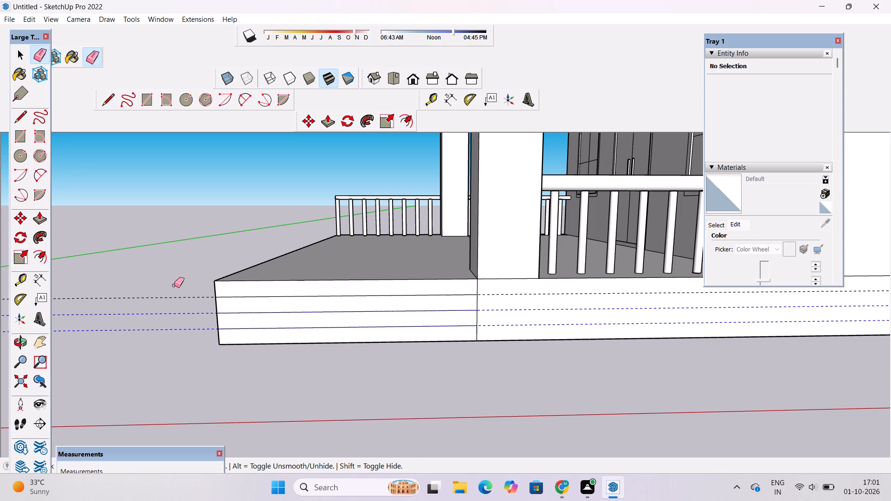
pyautogui.moveTo(174, 285); pyautogui.dragTo(174, 299)
pyautogui.press('space')
# Examine the banded side face of the porch slab and its front corner from several angles.
pyautogui.press('o')
pyautogui.scroll(-5, 186, 312)
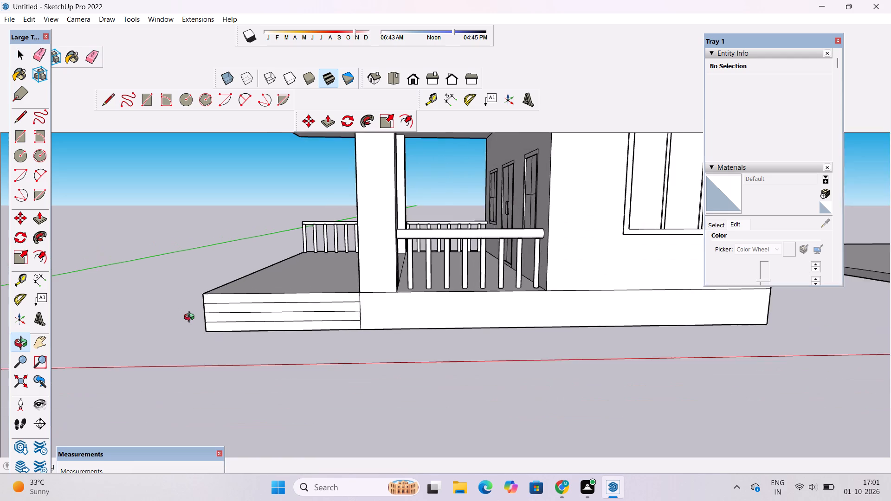
pyautogui.scroll(4, 191, 319)
pyautogui.keyDown('shift'); pyautogui.moveTo(192, 320); pyautogui.dragTo(238, 337); pyautogui.keyUp('shift')
pyautogui.scroll(-4, 245, 335)
pyautogui.moveTo(244, 357); pyautogui.dragTo(411, 409)
pyautogui.keyDown('shift'); pyautogui.moveTo(465, 386); pyautogui.dragTo(450, 378); pyautogui.keyUp('shift')
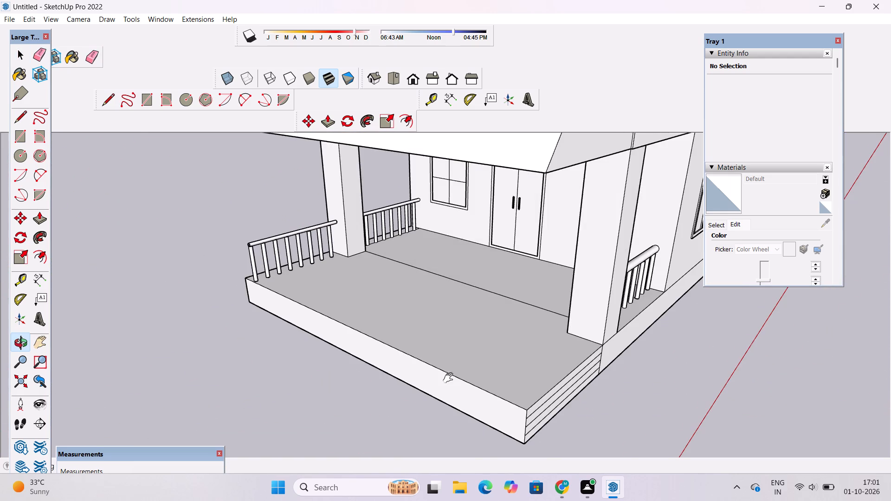
pyautogui.keyDown('shift'); pyautogui.moveTo(450, 378); pyautogui.dragTo(329, 340); pyautogui.keyUp('shift')
pyautogui.scroll(-1, 292, 341)
pyautogui.keyDown('shift'); pyautogui.moveTo(368, 334); pyautogui.dragTo(308, 334); pyautogui.keyUp('shift')
pyautogui.scroll(-1, 294, 338)
pyautogui.scroll(1, 293, 338)
pyautogui.scroll(-2, 293, 338)
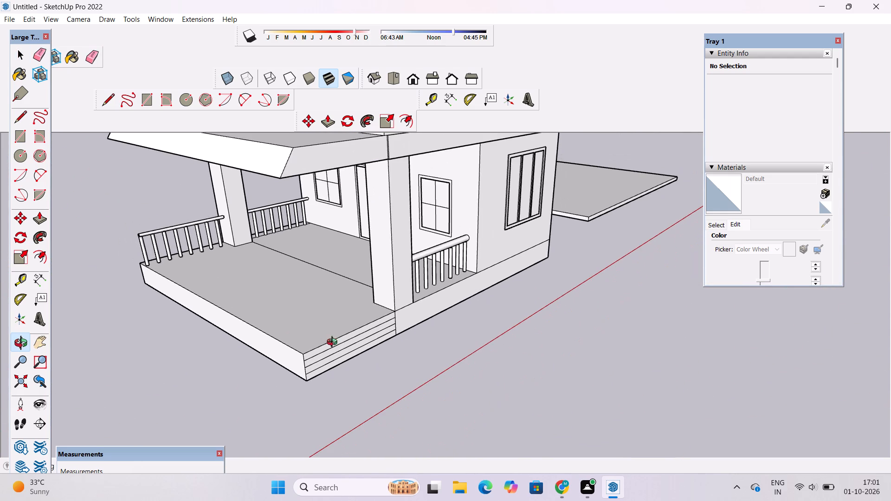
pyautogui.moveTo(322, 344); pyautogui.dragTo(272, 341)
pyautogui.scroll(2, 272, 341)
pyautogui.moveTo(255, 345); pyautogui.dragTo(323, 347)
pyautogui.moveTo(323, 347); pyautogui.dragTo(259, 333)
pyautogui.moveTo(258, 333); pyautogui.dragTo(286, 341)
pyautogui.scroll(3, 311, 343)
pyautogui.keyDown('shift'); pyautogui.moveTo(314, 341); pyautogui.dragTo(278, 340); pyautogui.keyUp('shift')
pyautogui.scroll(1, 278, 340)
pyautogui.keyDown('shift'); pyautogui.moveTo(275, 335); pyautogui.dragTo(239, 333); pyautogui.keyUp('shift')
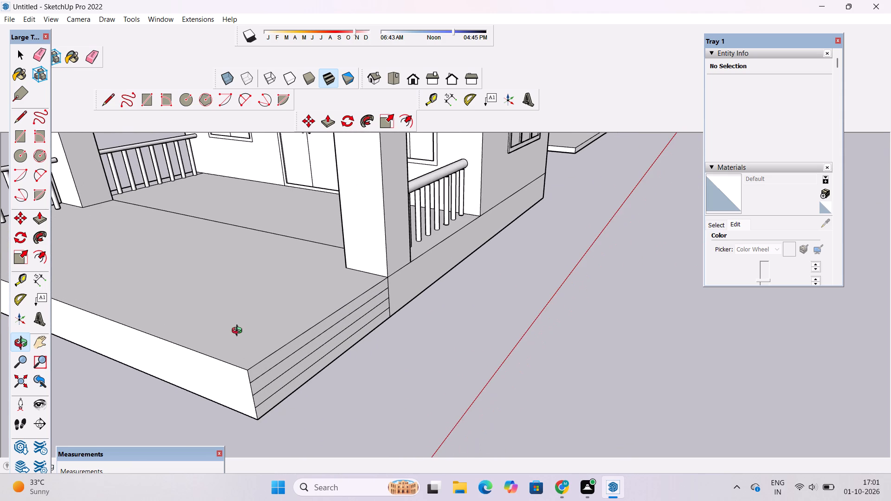
pyautogui.moveTo(274, 353); pyautogui.dragTo(237, 343)
pyautogui.keyDown('shift'); pyautogui.moveTo(237, 343); pyautogui.dragTo(245, 322); pyautogui.keyUp('shift')
pyautogui.moveTo(264, 326); pyautogui.dragTo(207, 337)
pyautogui.scroll(2, 200, 339)
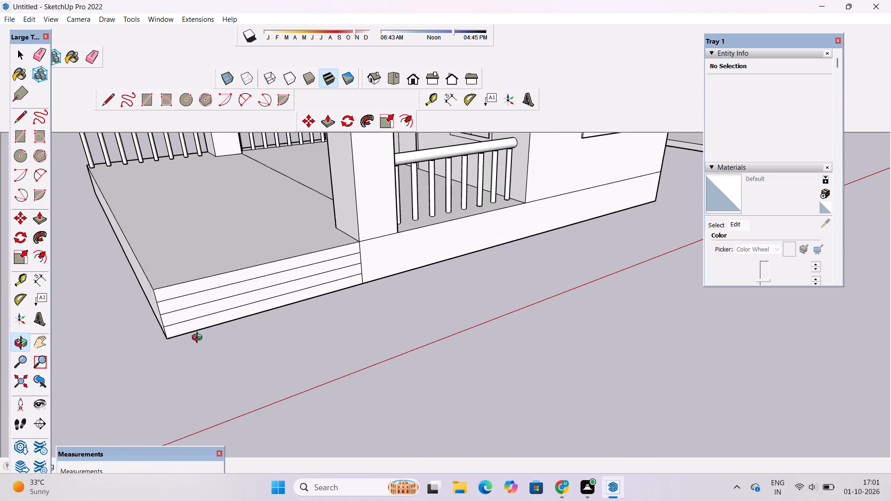
pyautogui.keyDown('shift'); pyautogui.moveTo(199, 339); pyautogui.dragTo(203, 326); pyautogui.keyUp('shift')
pyautogui.moveTo(203, 326); pyautogui.dragTo(213, 341)
pyautogui.scroll(-1, 213, 342)
pyautogui.keyDown('shift'); pyautogui.moveTo(210, 343); pyautogui.dragTo(213, 350); pyautogui.keyUp('shift')
pyautogui.moveTo(213, 350); pyautogui.dragTo(238, 351)
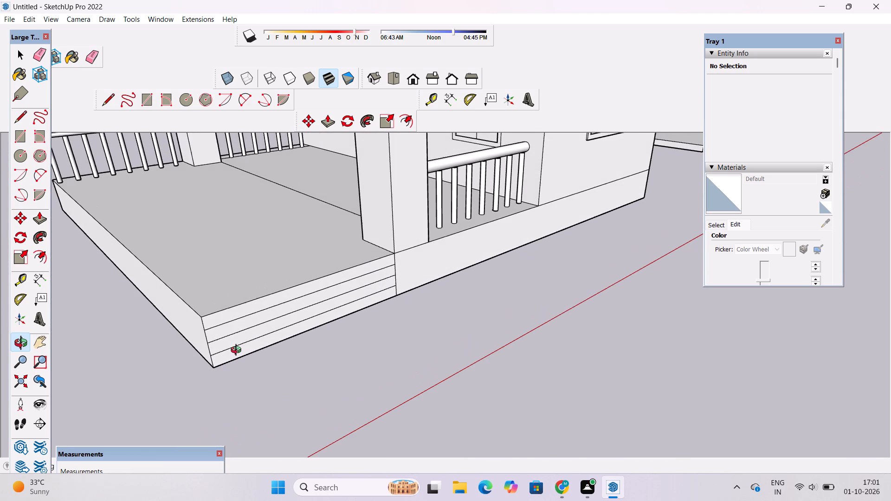
pyautogui.moveTo(247, 354); pyautogui.dragTo(236, 328)
pyautogui.keyDown('shift'); pyautogui.moveTo(227, 326); pyautogui.dragTo(208, 326); pyautogui.keyUp('shift')
pyautogui.moveTo(208, 326); pyautogui.dragTo(213, 337)
pyautogui.keyDown('shift'); pyautogui.scroll(1, 213, 337); pyautogui.keyUp('shift')
pyautogui.keyDown('shift'); pyautogui.moveTo(213, 337); pyautogui.dragTo(202, 334); pyautogui.keyUp('shift')
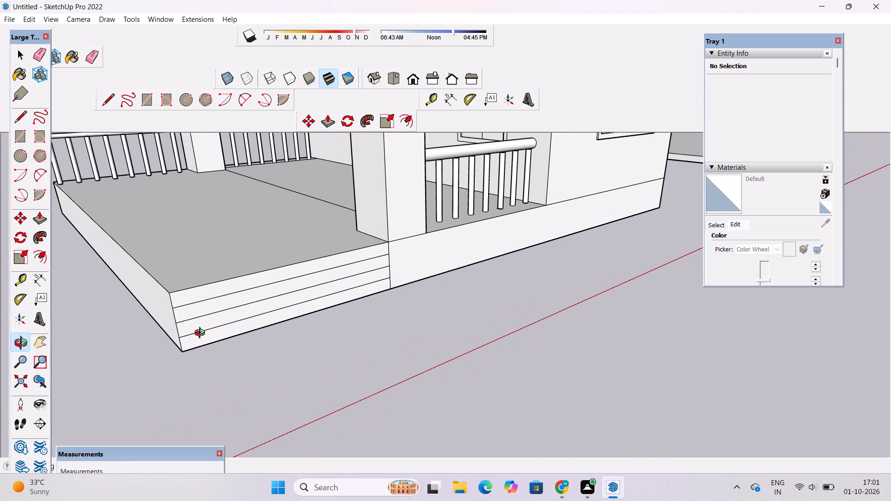
pyautogui.keyDown('shift'); pyautogui.moveTo(215, 337); pyautogui.dragTo(202, 322); pyautogui.keyUp('shift')
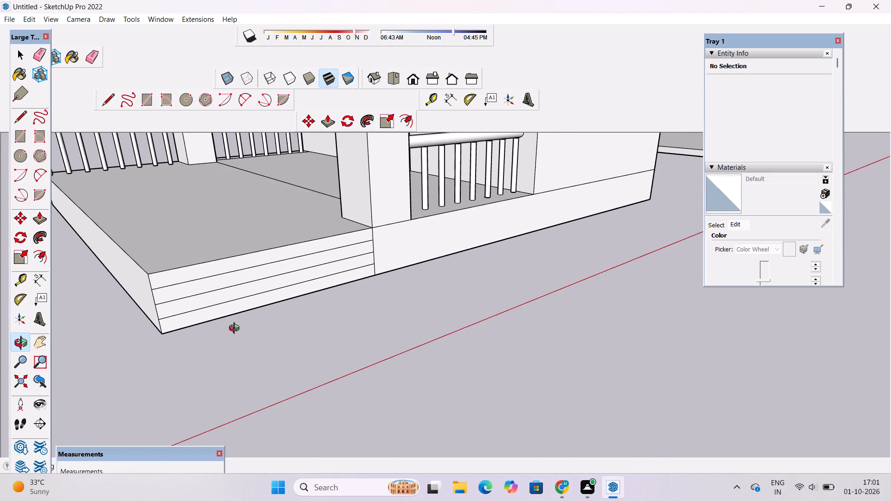
pyautogui.moveTo(236, 329); pyautogui.dragTo(284, 330)
pyautogui.keyDown('shift'); pyautogui.moveTo(286, 330); pyautogui.dragTo(266, 317); pyautogui.keyUp('shift')
pyautogui.moveTo(279, 323); pyautogui.dragTo(220, 301)
pyautogui.moveTo(220, 301); pyautogui.dragTo(243, 314)
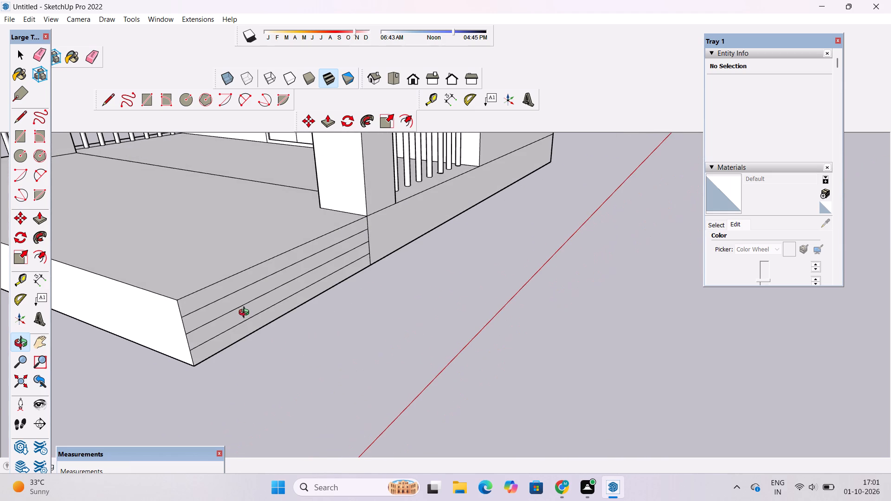
# Push/Pull the lowest band of the slab's side face outward 7' as the bottom step.
pyautogui.press('space')
pyautogui.click(267, 319)
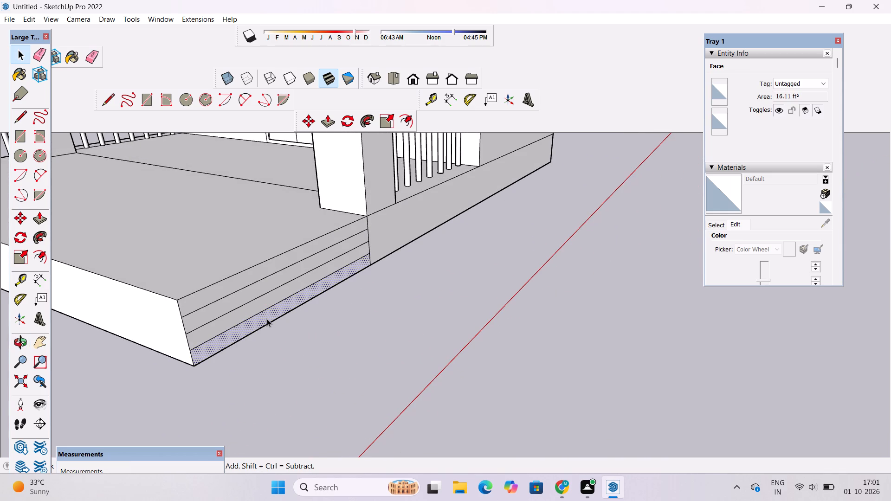
pyautogui.press('p')
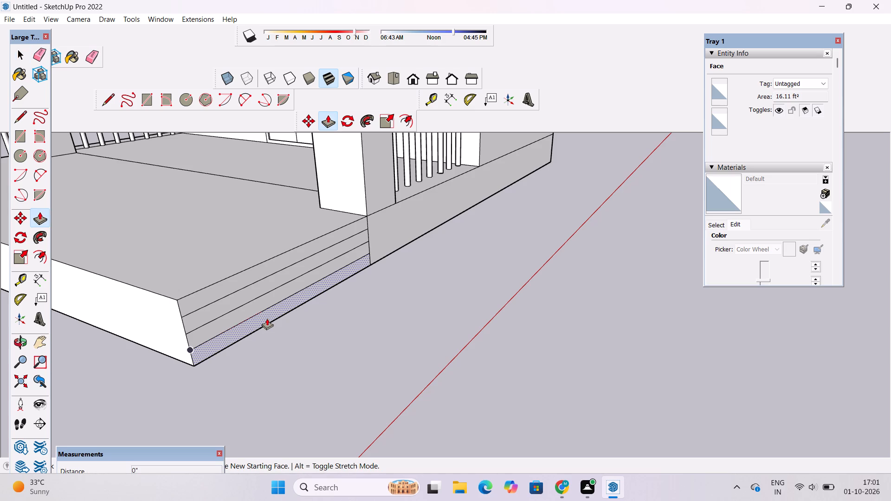
pyautogui.scroll(-2, 267, 318)
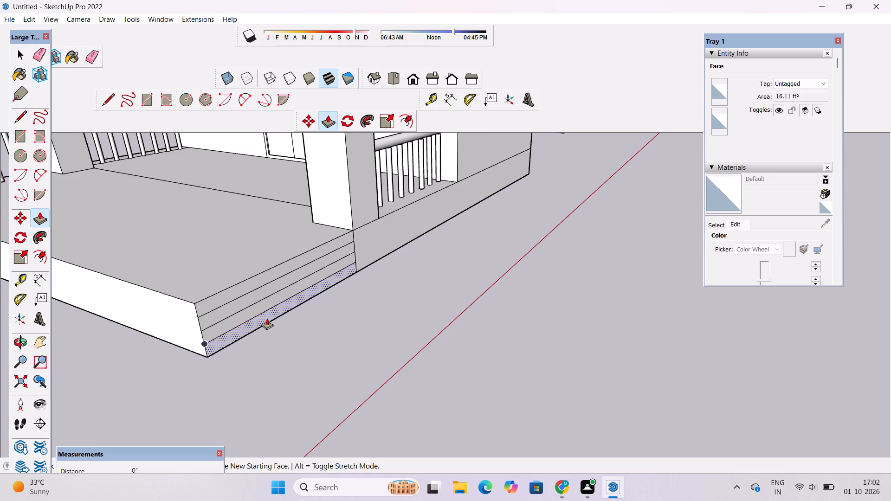
pyautogui.click(267, 318)
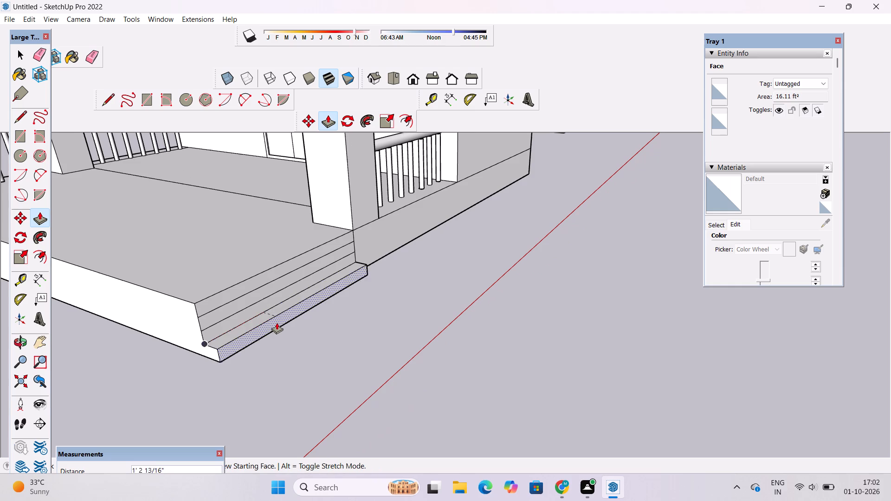
pyautogui.scroll(-2, 278, 324)
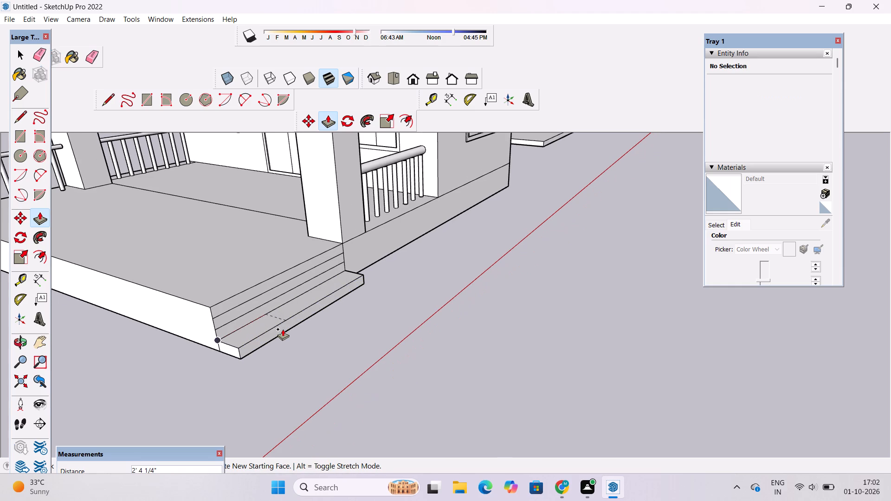
pyautogui.scroll(1, 283, 329)
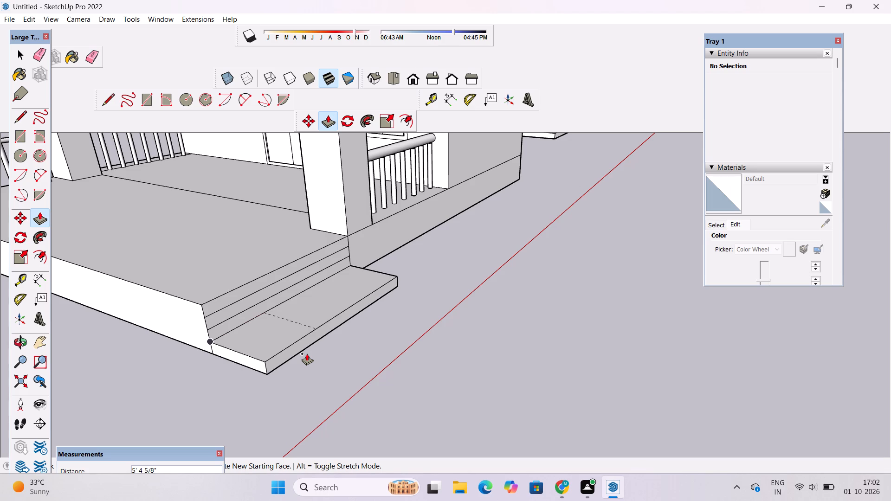
pyautogui.write("7'")
pyautogui.press('Return')
# Push/Pull the second band from the bottom outward about 4' 10" and the third about 2' 9" as the upper steps.
pyautogui.click(266, 304)
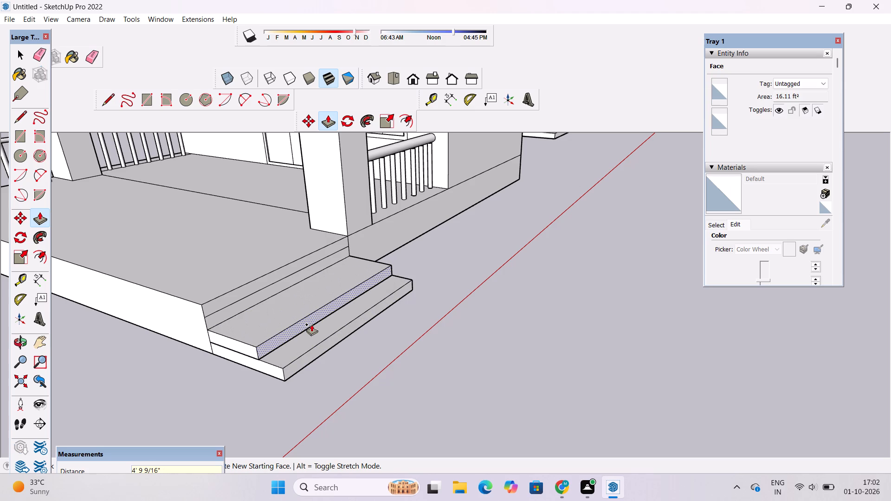
pyautogui.click(311, 324)
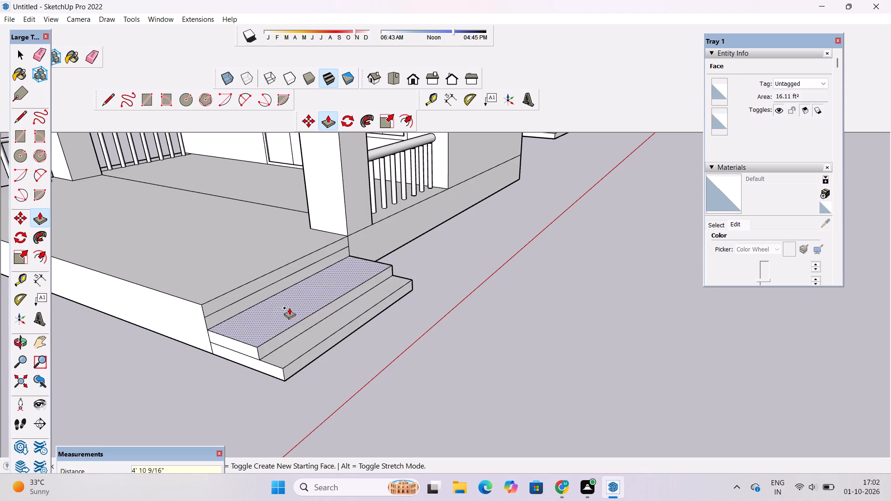
pyautogui.click(255, 295)
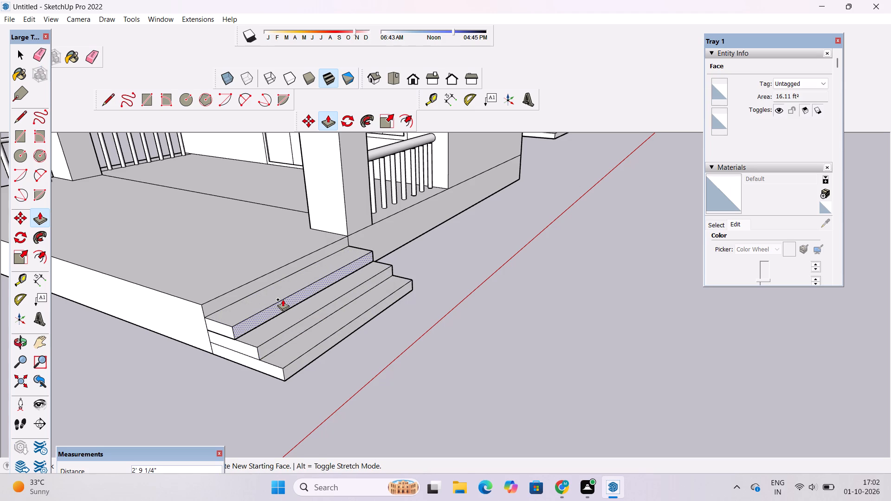
pyautogui.click(283, 299)
# Examine the porch's side steps and the roof edge above them from several angles.
pyautogui.press('o')
pyautogui.scroll(-6, 271, 313)
pyautogui.moveTo(385, 304); pyautogui.dragTo(258, 391)
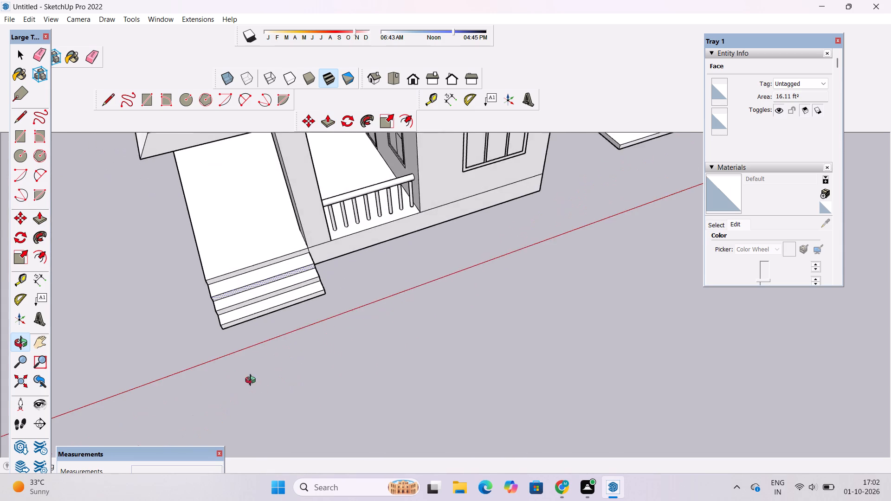
pyautogui.scroll(5, 254, 292)
pyautogui.moveTo(278, 302); pyautogui.dragTo(243, 310)
pyautogui.keyDown('shift'); pyautogui.moveTo(244, 302); pyautogui.dragTo(333, 309); pyautogui.keyUp('shift')
pyautogui.scroll(4, 333, 309)
pyautogui.moveTo(315, 304); pyautogui.dragTo(315, 313)
pyautogui.moveTo(368, 309); pyautogui.dragTo(339, 283)
pyautogui.keyDown('shift'); pyautogui.moveTo(338, 272); pyautogui.dragTo(341, 330); pyautogui.keyUp('shift')
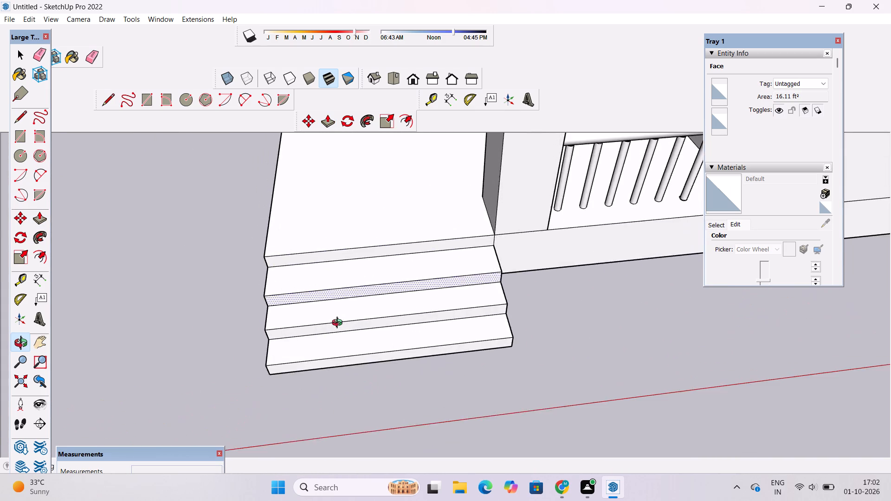
pyautogui.scroll(-2, 336, 324)
pyautogui.moveTo(297, 334); pyautogui.dragTo(364, 331)
pyautogui.scroll(-4, 366, 330)
pyautogui.keyDown('shift'); pyautogui.moveTo(308, 332); pyautogui.dragTo(369, 321); pyautogui.keyUp('shift')
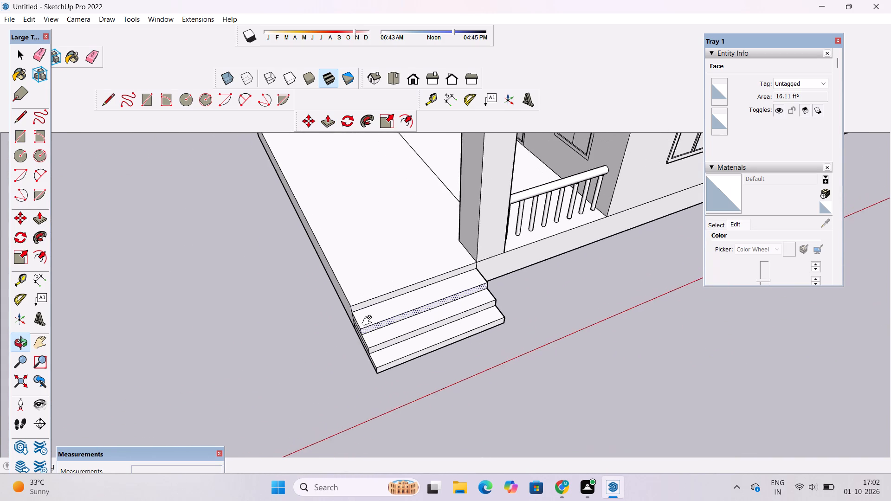
pyautogui.keyDown('shift'); pyautogui.moveTo(369, 321); pyautogui.dragTo(373, 319); pyautogui.keyUp('shift')
pyautogui.scroll(-4, 373, 318)
pyautogui.keyDown('shift'); pyautogui.moveTo(356, 304); pyautogui.dragTo(406, 354); pyautogui.keyUp('shift')
pyautogui.scroll(4, 368, 266)
pyautogui.keyDown('shift'); pyautogui.moveTo(360, 264); pyautogui.dragTo(338, 347); pyautogui.keyUp('shift')
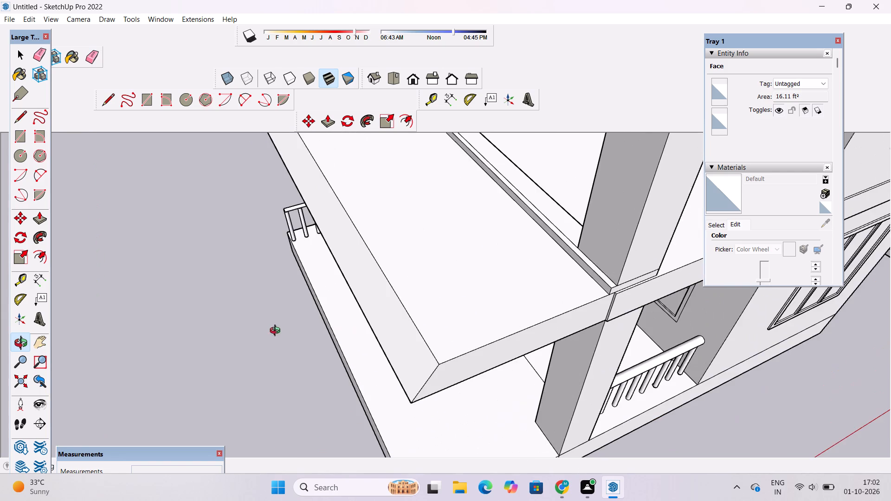
pyautogui.moveTo(277, 332); pyautogui.dragTo(371, 308)
pyautogui.scroll(2, 344, 330)
pyautogui.keyDown('shift'); pyautogui.moveTo(336, 336); pyautogui.dragTo(363, 283); pyautogui.keyUp('shift')
pyautogui.scroll(-4, 367, 276)
pyautogui.scroll(3, 247, 263)
# Examine the porch's open front edge between the side railing's end post and the steps.
pyautogui.moveTo(243, 263); pyautogui.dragTo(577, 171)
pyautogui.moveTo(586, 276); pyautogui.dragTo(540, 276)
pyautogui.keyDown('shift'); pyautogui.moveTo(533, 276); pyautogui.dragTo(487, 273); pyautogui.keyUp('shift')
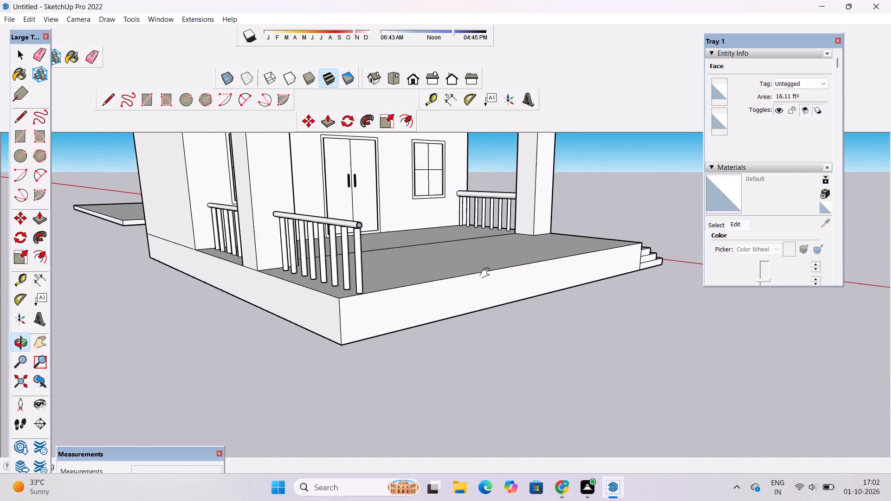
pyautogui.keyDown('shift'); pyautogui.moveTo(487, 273); pyautogui.dragTo(458, 270); pyautogui.keyUp('shift')
pyautogui.moveTo(387, 292); pyautogui.dragTo(307, 311)
pyautogui.scroll(14, 214, 262)
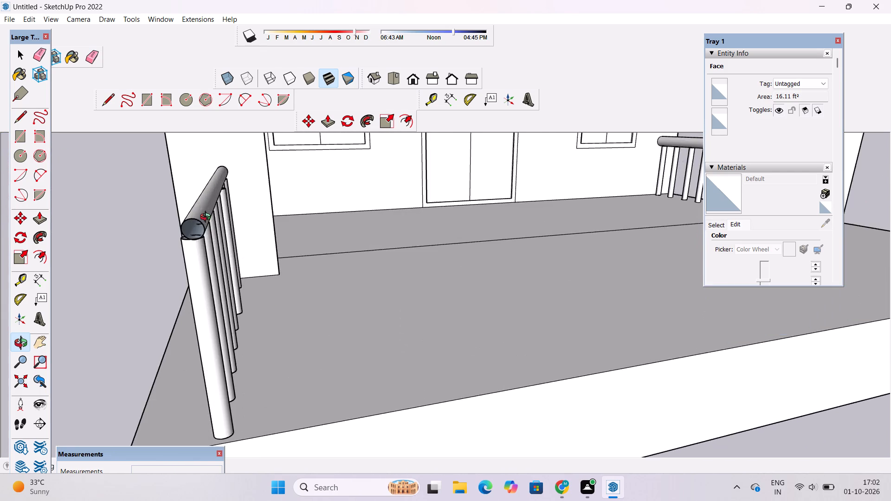
pyautogui.moveTo(269, 235); pyautogui.dragTo(161, 249)
pyautogui.scroll(-13, 156, 251)
pyautogui.moveTo(174, 292); pyautogui.dragTo(210, 295)
pyautogui.moveTo(234, 295); pyautogui.dragTo(172, 292)
pyautogui.moveTo(165, 289); pyautogui.dragTo(264, 270)
pyautogui.scroll(3, 264, 270)
pyautogui.moveTo(282, 259); pyautogui.dragTo(358, 387)
pyautogui.moveTo(359, 389); pyautogui.dragTo(263, 267)
pyautogui.moveTo(185, 263); pyautogui.dragTo(269, 259)
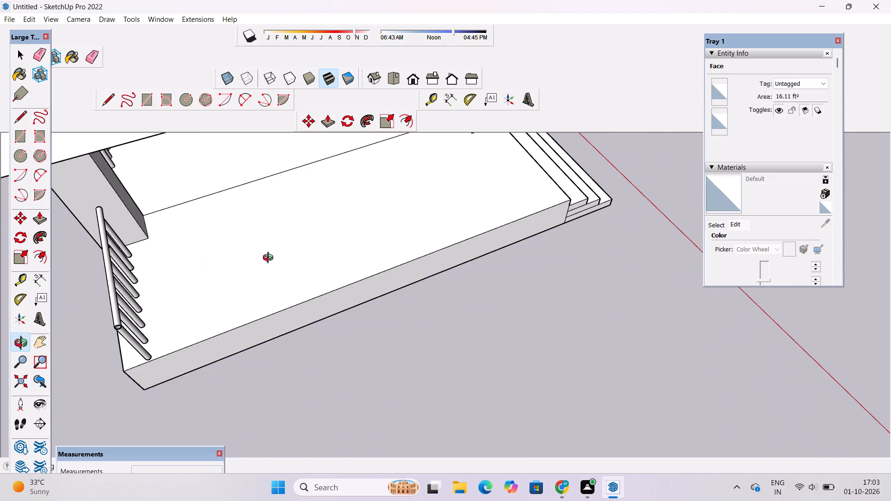
pyautogui.keyDown('shift'); pyautogui.moveTo(269, 293); pyautogui.dragTo(306, 260); pyautogui.keyUp('shift')
pyautogui.moveTo(310, 266); pyautogui.dragTo(271, 268)
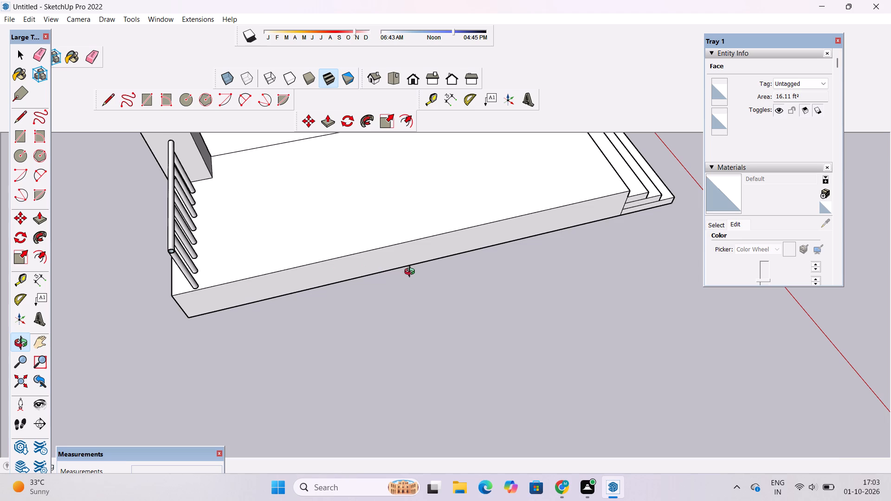
pyautogui.moveTo(441, 277); pyautogui.dragTo(369, 279)
pyautogui.scroll(2, 362, 278)
pyautogui.keyDown('shift'); pyautogui.moveTo(361, 277); pyautogui.dragTo(297, 305); pyautogui.keyUp('shift')
pyautogui.scroll(-5, 296, 306)
pyautogui.moveTo(293, 313); pyautogui.dragTo(319, 274)
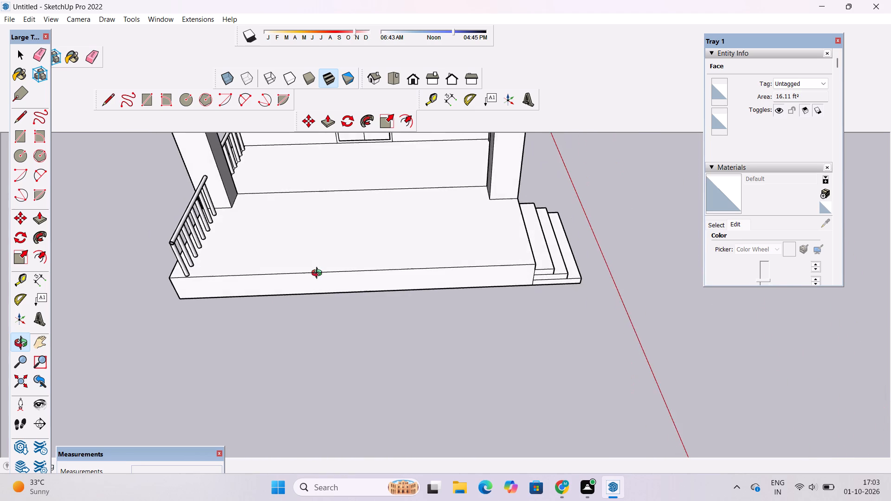
pyautogui.scroll(-1, 319, 274)
pyautogui.keyDown('shift'); pyautogui.moveTo(319, 274); pyautogui.dragTo(317, 283); pyautogui.keyUp('shift')
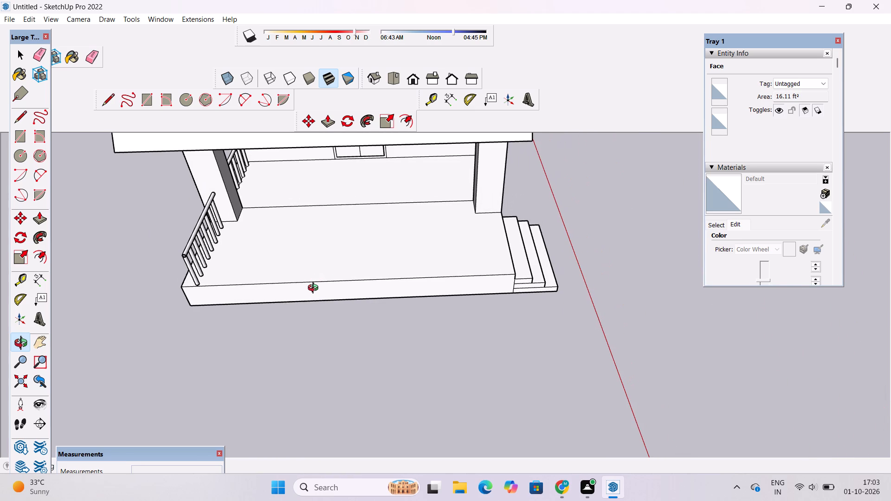
pyautogui.moveTo(318, 295); pyautogui.dragTo(311, 311)
pyautogui.moveTo(307, 315); pyautogui.dragTo(308, 308)
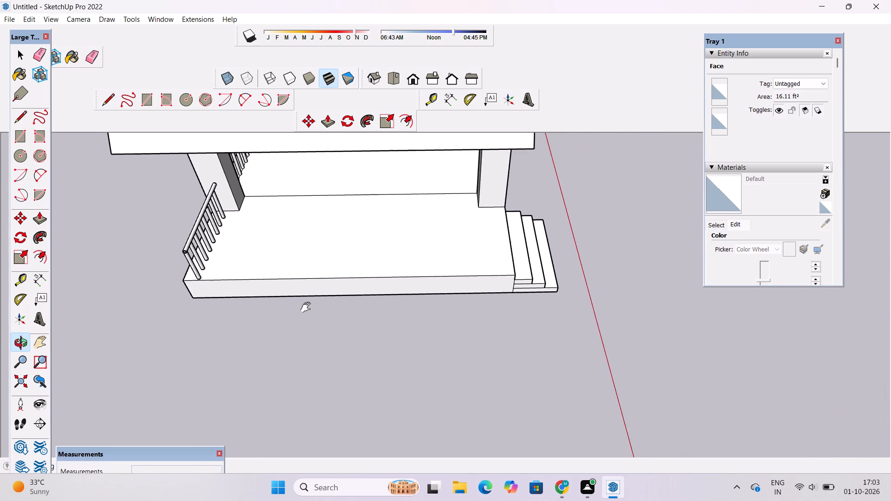
pyautogui.moveTo(308, 308); pyautogui.dragTo(297, 325)
pyautogui.scroll(7, 242, 290)
pyautogui.keyDown('shift'); pyautogui.moveTo(242, 288); pyautogui.dragTo(233, 305); pyautogui.keyUp('shift')
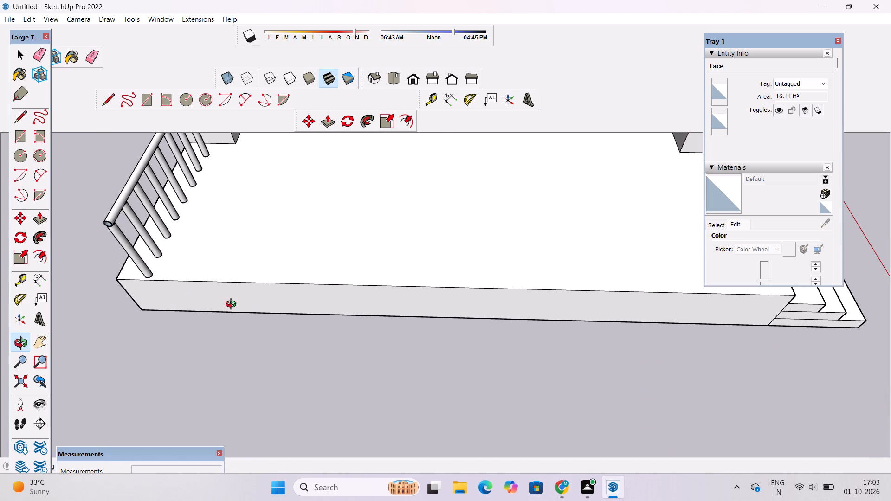
pyautogui.keyDown('shift'); pyautogui.moveTo(233, 305); pyautogui.dragTo(239, 288); pyautogui.keyUp('shift')
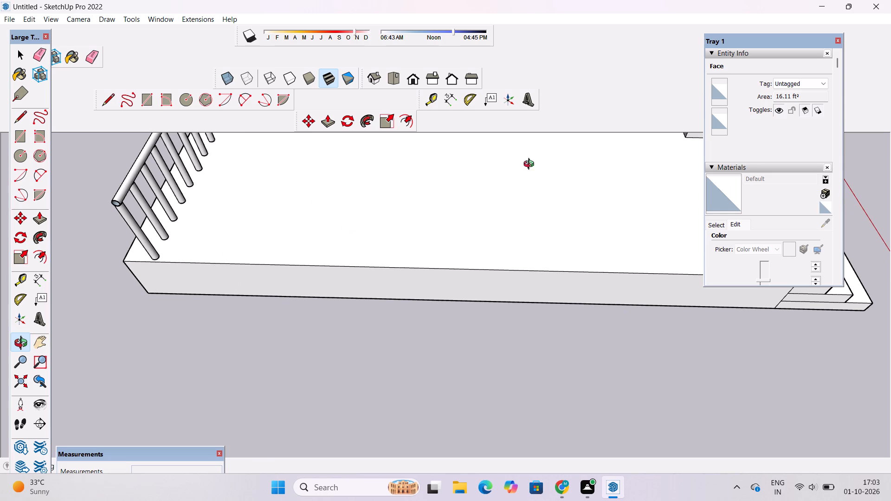
pyautogui.scroll(-3, 158, 271)
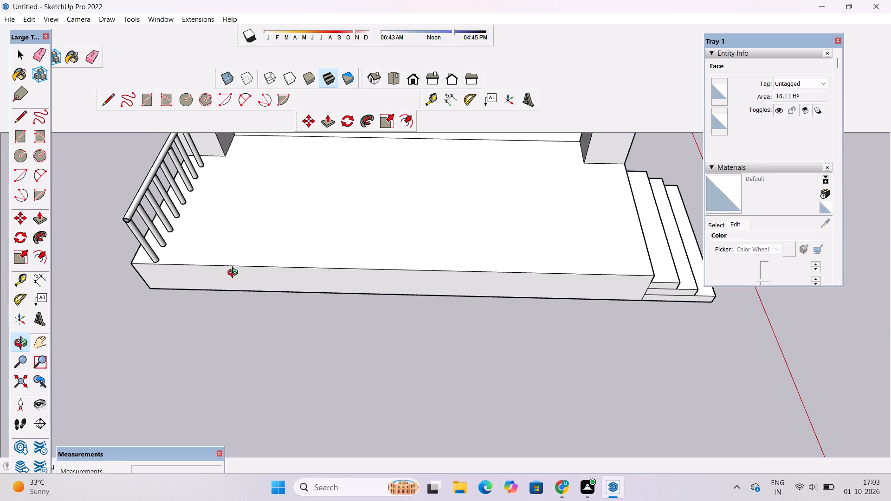
pyautogui.moveTo(224, 257); pyautogui.dragTo(229, 289)
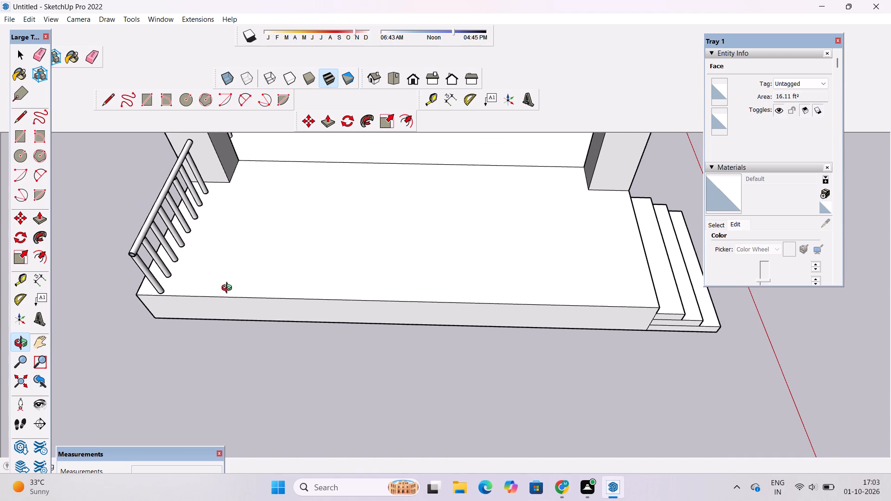
pyautogui.scroll(4, 187, 291)
pyautogui.keyDown('shift'); pyautogui.moveTo(179, 294); pyautogui.dragTo(191, 283); pyautogui.keyUp('shift')
pyautogui.moveTo(191, 283); pyautogui.dragTo(155, 271)
pyautogui.scroll(-6, 148, 266)
pyautogui.click(176, 283)
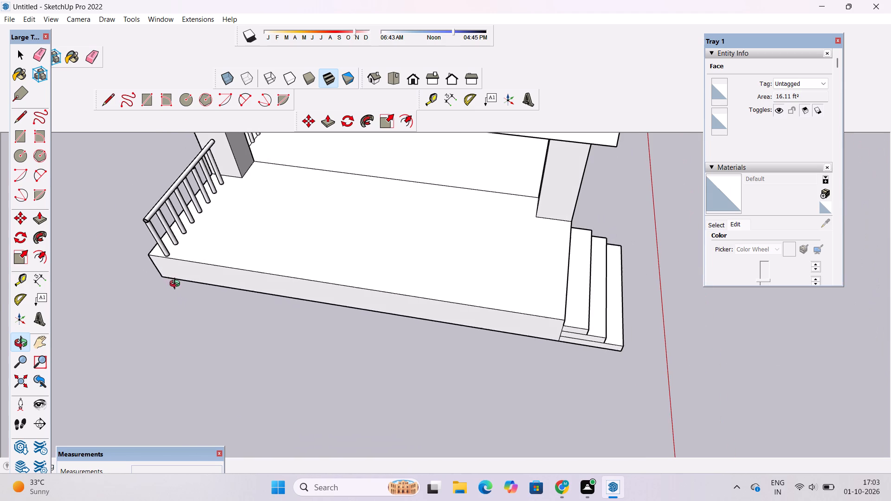
# Copy the porch side railing's eight posts and top rail about 28' out onto the open ground in front of the porch.
pyautogui.moveTo(179, 286); pyautogui.dragTo(221, 293)
pyautogui.scroll(-3, 172, 282)
pyautogui.keyDown('shift'); pyautogui.moveTo(194, 281); pyautogui.dragTo(226, 289); pyautogui.keyUp('shift')
pyautogui.scroll(2, 200, 280)
pyautogui.keyDown('shift'); pyautogui.click(200, 280); pyautogui.keyUp('shift')
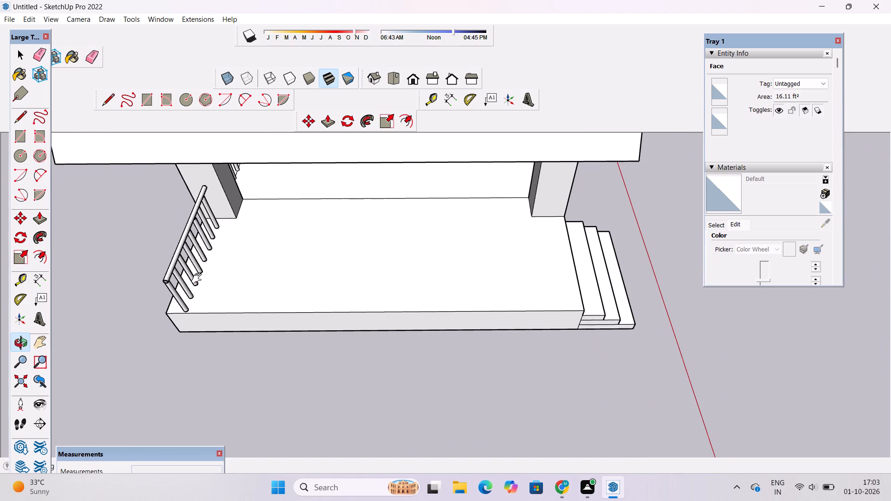
pyautogui.press('space')
pyautogui.scroll(4, 174, 294)
pyautogui.keyDown('ctrl'); pyautogui.doubleClick(174, 294); pyautogui.keyUp('ctrl')
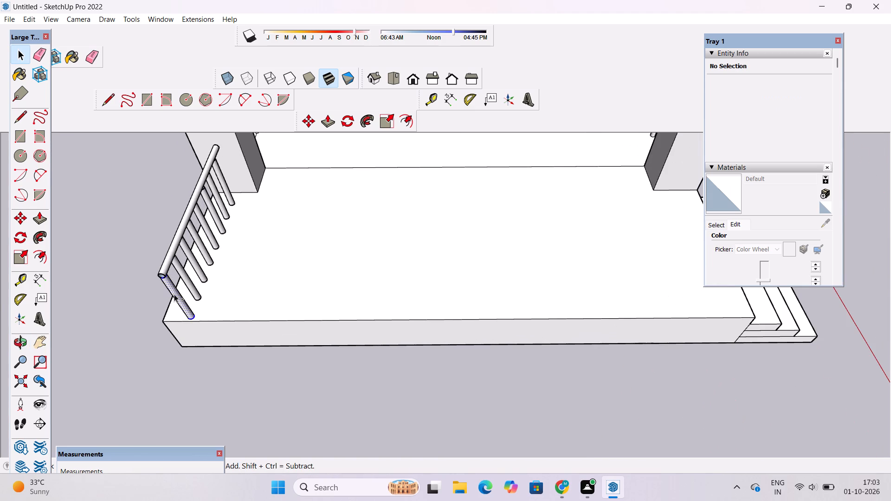
pyautogui.keyDown('ctrl'); pyautogui.doubleClick(184, 279); pyautogui.keyUp('ctrl')
pyautogui.keyDown('ctrl'); pyautogui.doubleClick(196, 264); pyautogui.keyUp('ctrl')
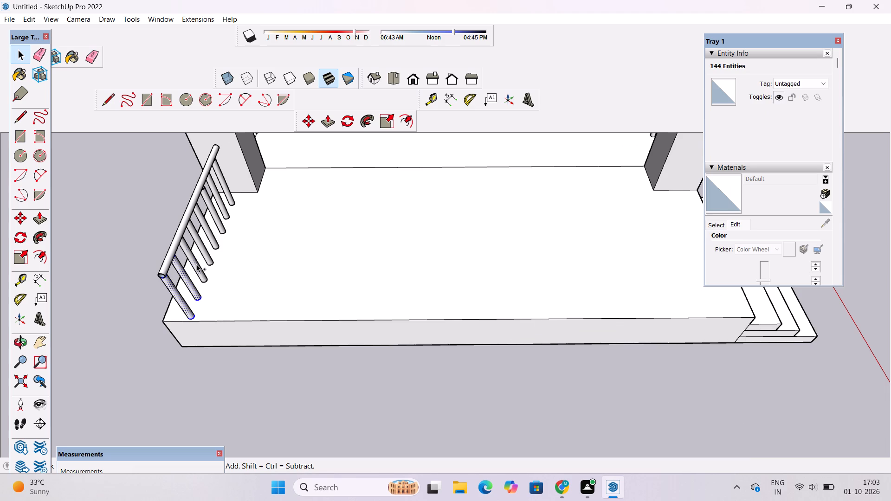
pyautogui.keyDown('ctrl'); pyautogui.doubleClick(203, 246); pyautogui.keyUp('ctrl')
pyautogui.keyDown('ctrl'); pyautogui.doubleClick(203, 220); pyautogui.keyUp('ctrl')
pyautogui.keyDown('ctrl'); pyautogui.doubleClick(208, 204); pyautogui.keyUp('ctrl')
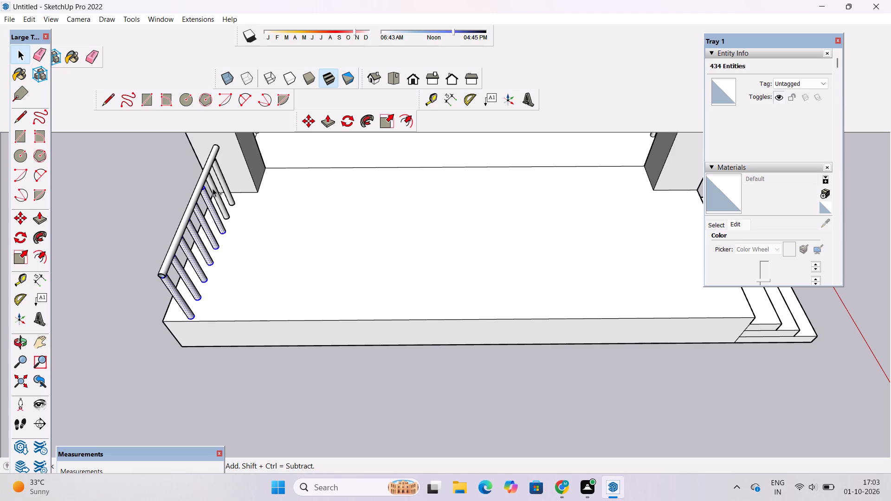
pyautogui.keyDown('ctrl'); pyautogui.doubleClick(213, 188); pyautogui.keyUp('ctrl')
pyautogui.keyDown('ctrl'); pyautogui.doubleClick(219, 175); pyautogui.keyUp('ctrl')
pyautogui.keyDown('ctrl'); pyautogui.doubleClick(198, 190); pyautogui.keyUp('ctrl')
pyautogui.press('m')
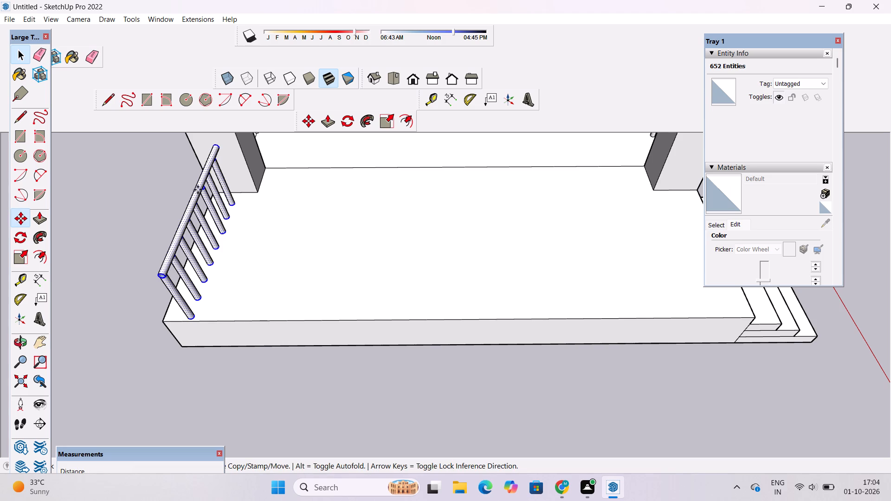
pyautogui.scroll(-3, 201, 272)
pyautogui.scroll(7, 189, 298)
pyautogui.scroll(-10, 187, 296)
pyautogui.scroll(5, 183, 324)
pyautogui.click(195, 294)
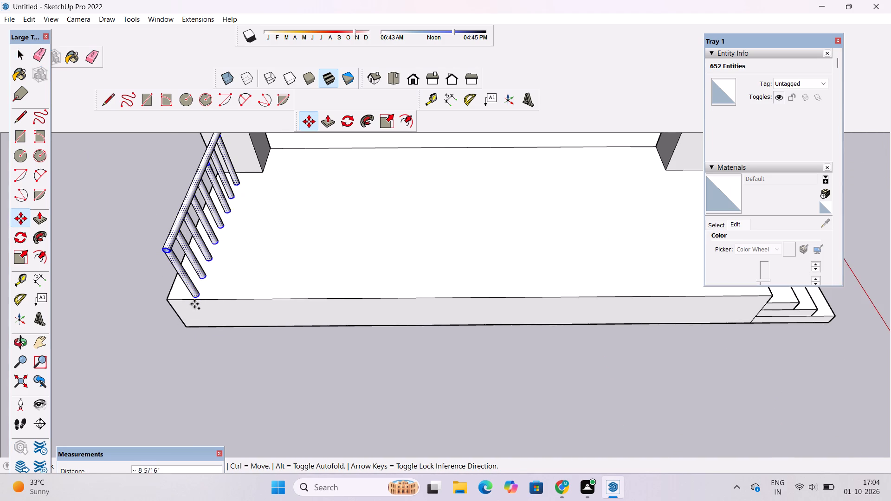
pyautogui.scroll(-18, 193, 311)
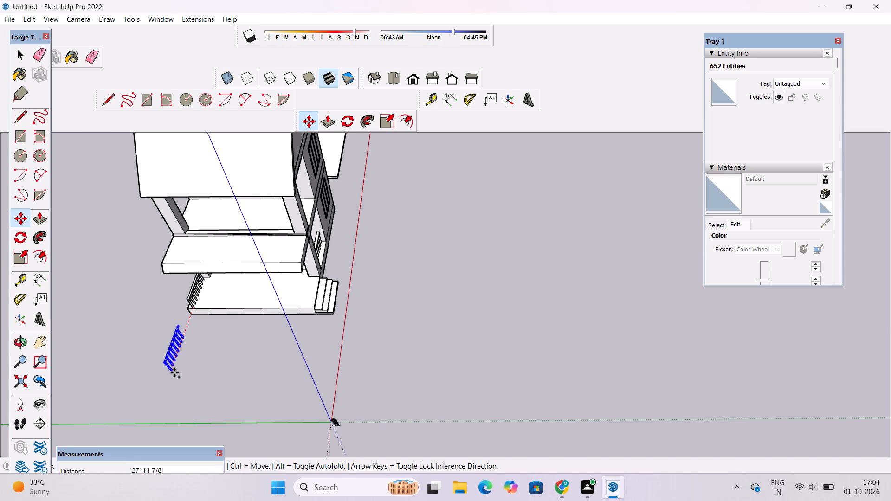
pyautogui.click(173, 377)
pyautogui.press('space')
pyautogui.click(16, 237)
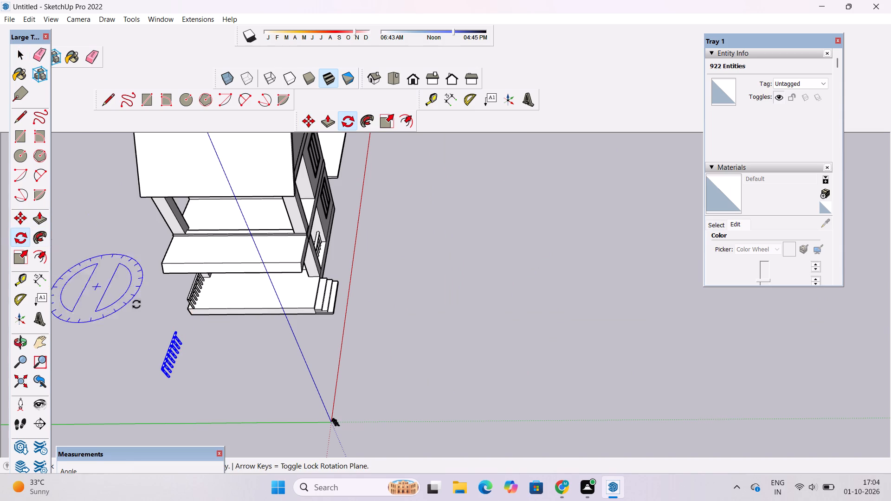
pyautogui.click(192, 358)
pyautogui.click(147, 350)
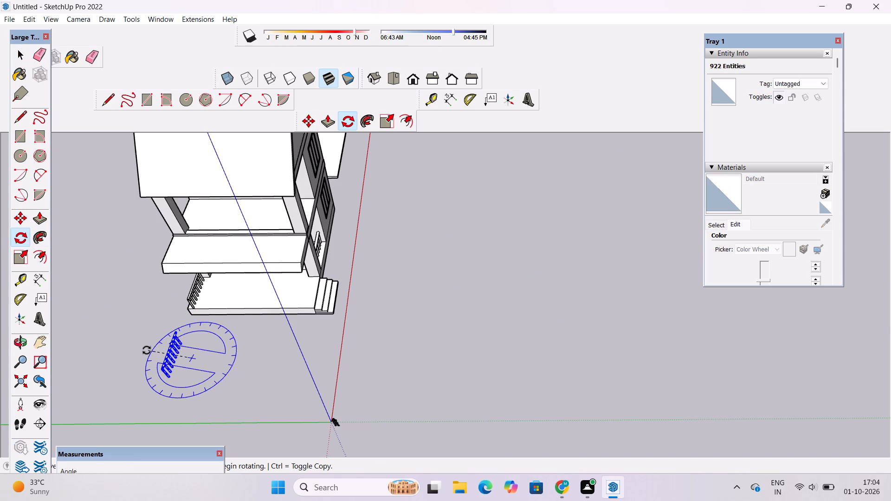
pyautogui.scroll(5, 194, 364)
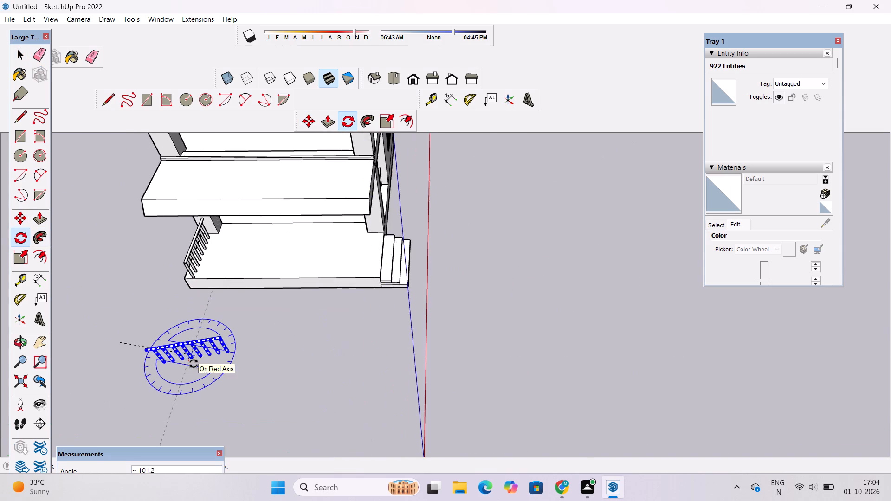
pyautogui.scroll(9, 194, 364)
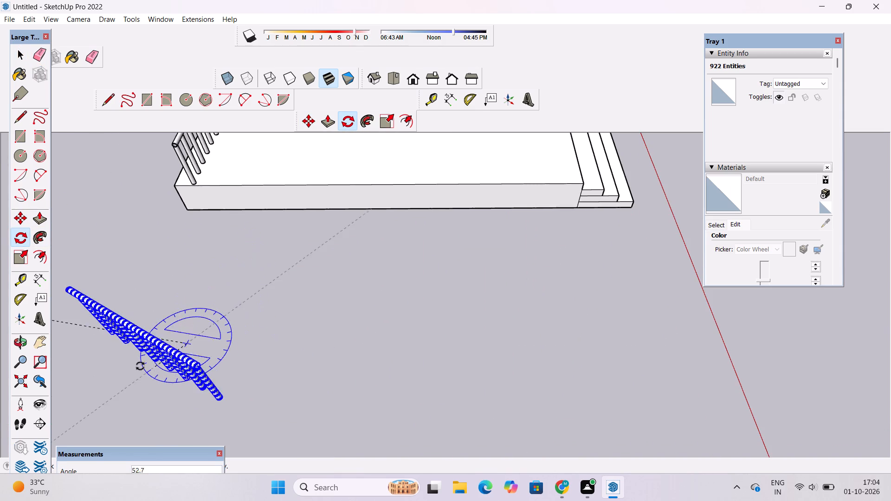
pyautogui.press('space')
# Rotate the copied railing 90° in the ground plane so it runs parallel to the porch's front edge.
pyautogui.scroll(-17, 180, 320)
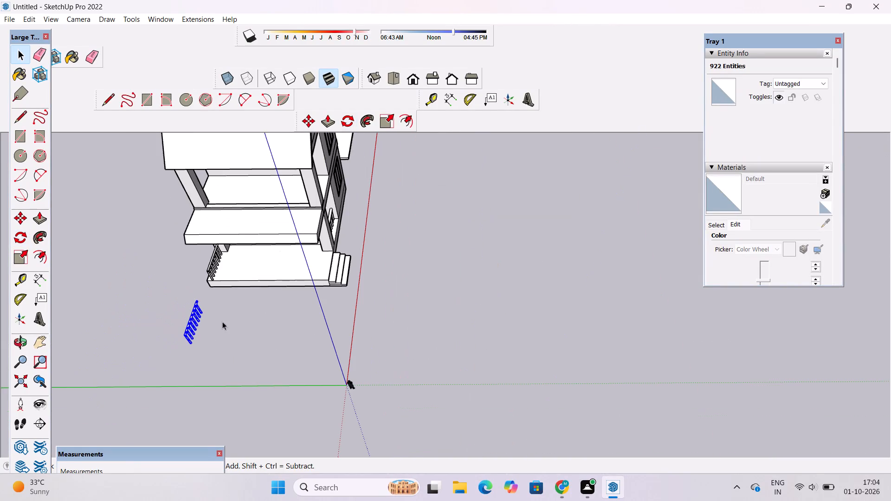
pyautogui.press('o')
pyautogui.moveTo(265, 341); pyautogui.dragTo(232, 210)
pyautogui.scroll(5, 226, 274)
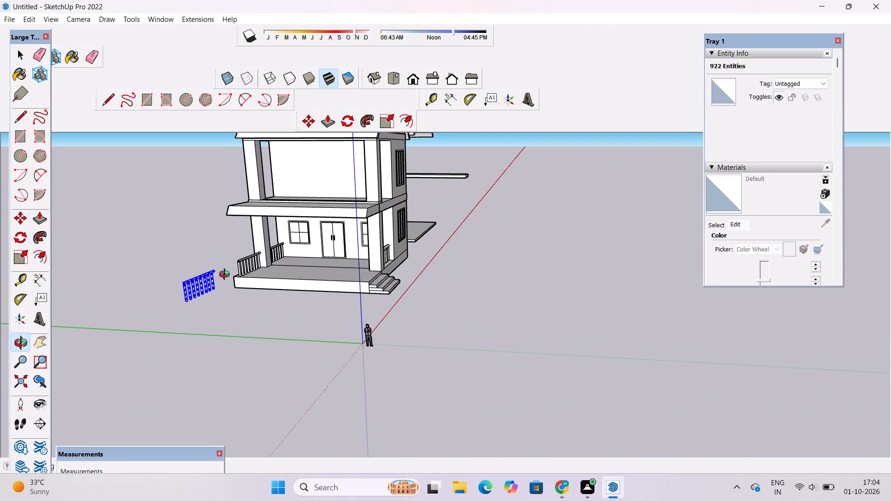
pyautogui.keyDown('shift'); pyautogui.moveTo(195, 290); pyautogui.dragTo(297, 274); pyautogui.keyUp('shift')
pyautogui.moveTo(291, 284); pyautogui.dragTo(331, 363)
pyautogui.scroll(3, 317, 365)
pyautogui.keyDown('shift'); pyautogui.moveTo(283, 361); pyautogui.dragTo(346, 347); pyautogui.keyUp('shift')
pyautogui.moveTo(342, 359); pyautogui.dragTo(442, 354)
pyautogui.moveTo(442, 356); pyautogui.dragTo(310, 329)
pyautogui.scroll(-4, 303, 326)
pyautogui.moveTo(353, 335); pyautogui.dragTo(210, 361)
pyautogui.scroll(8, 301, 256)
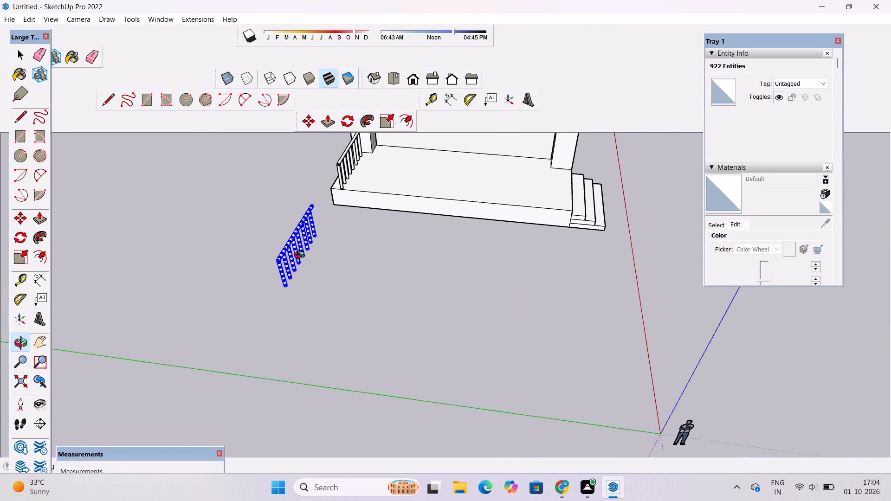
pyautogui.keyDown('shift'); pyautogui.moveTo(301, 256); pyautogui.dragTo(307, 271); pyautogui.keyUp('shift')
pyautogui.moveTo(291, 280); pyautogui.dragTo(297, 286)
pyautogui.press('space')
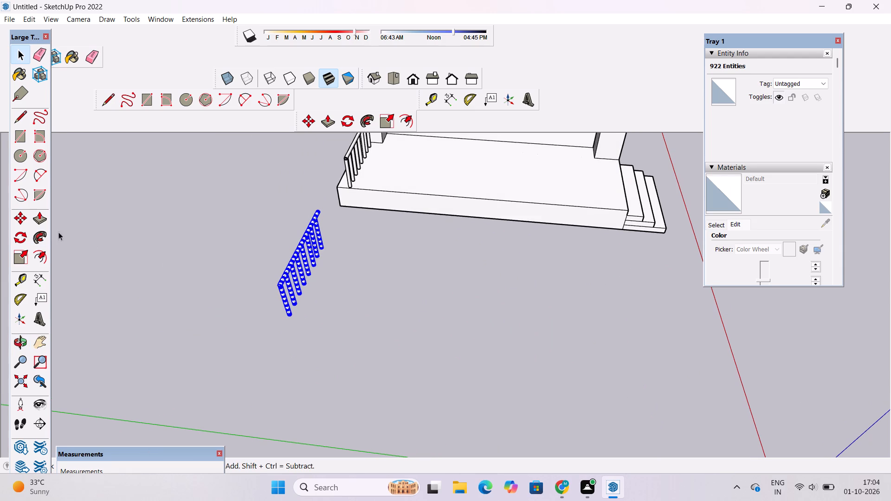
pyautogui.click(18, 232)
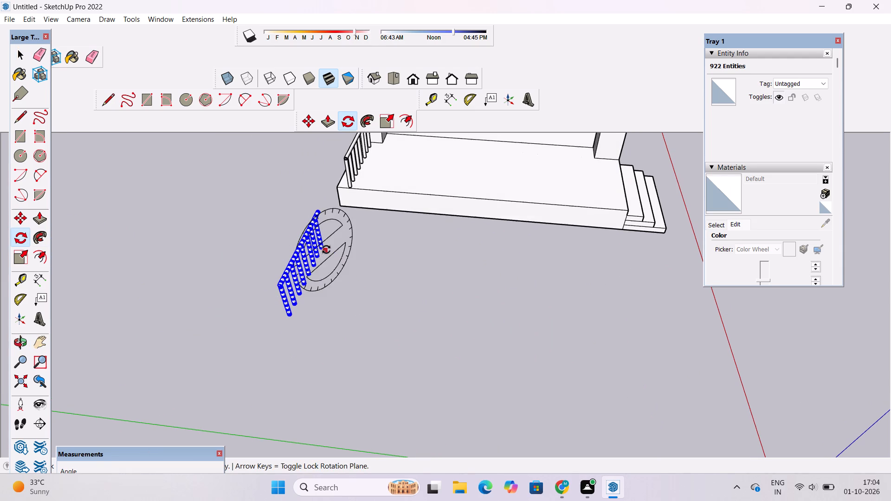
pyautogui.click(327, 283)
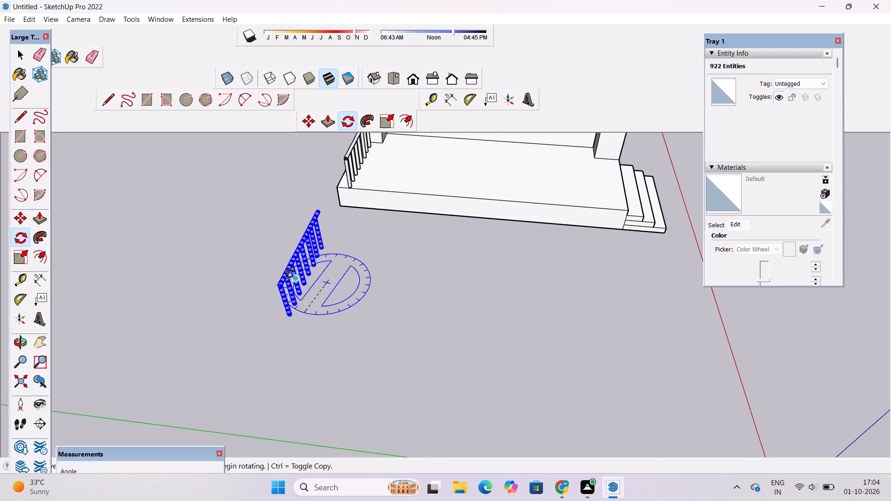
pyautogui.click(238, 268)
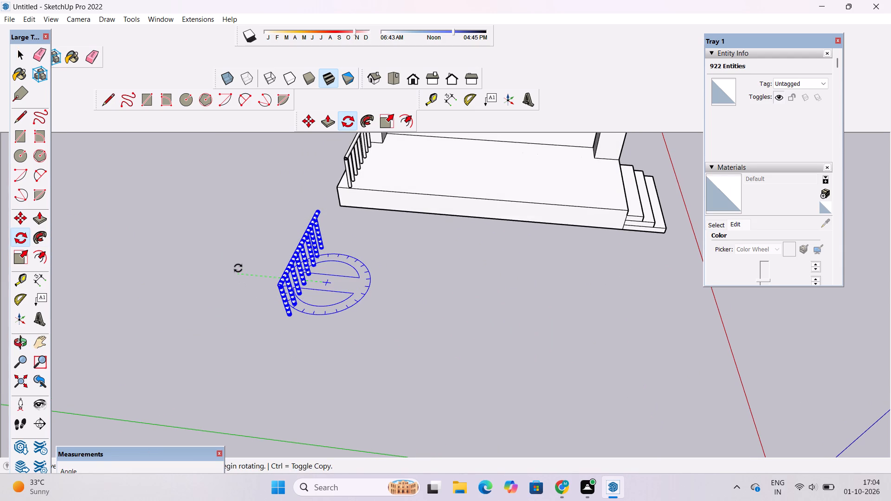
pyautogui.scroll(2, 335, 272)
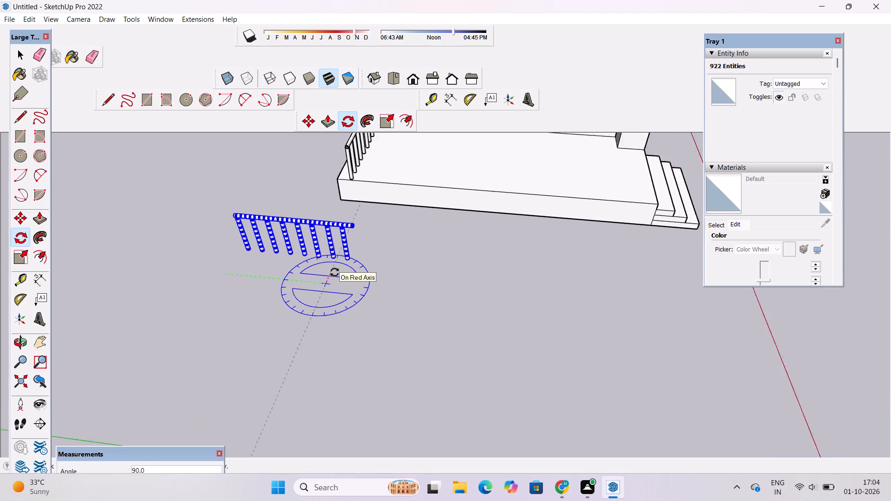
pyautogui.scroll(1, 335, 272)
pyautogui.click(335, 272)
pyautogui.press('space')
# Copy the rotated railing about 18' 4" along the green axis toward the steps side as a second section.
pyautogui.scroll(-6, 269, 380)
pyautogui.press('m')
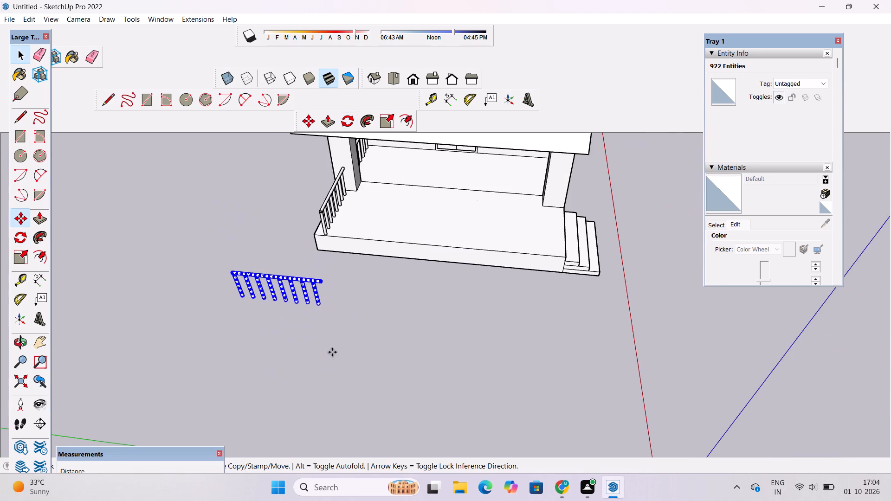
pyautogui.scroll(6, 277, 307)
pyautogui.scroll(-4, 179, 260)
pyautogui.scroll(2, 137, 231)
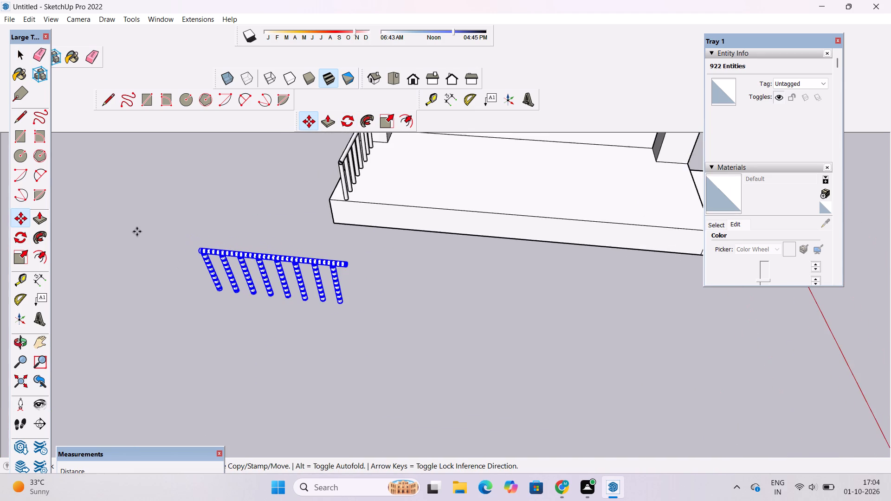
pyautogui.scroll(4, 190, 257)
pyautogui.scroll(-4, 191, 263)
pyautogui.scroll(4, 199, 280)
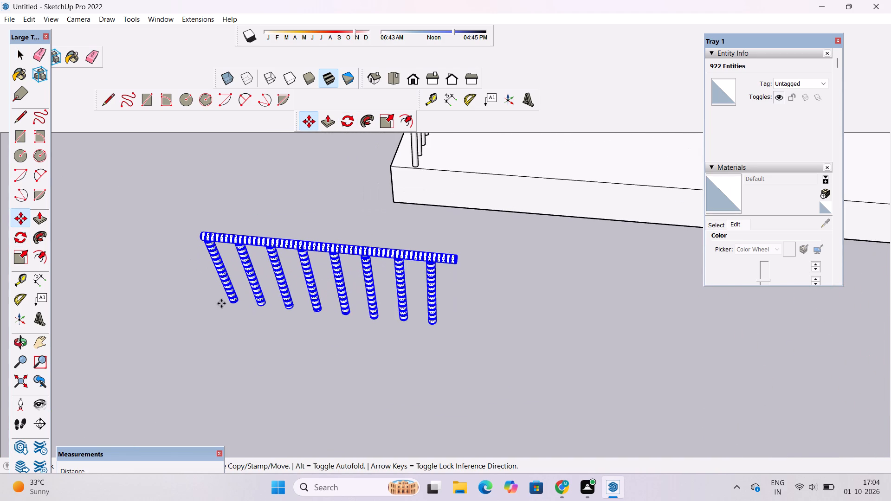
pyautogui.scroll(-5, 175, 291)
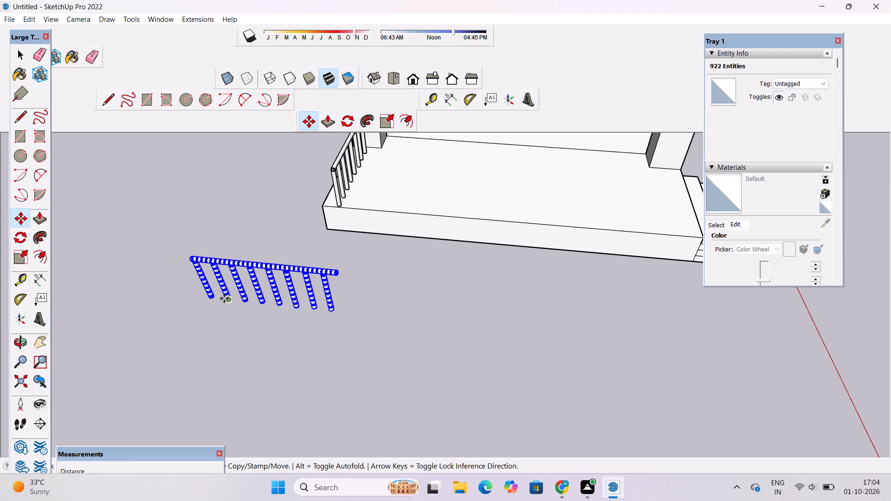
pyautogui.click(209, 295)
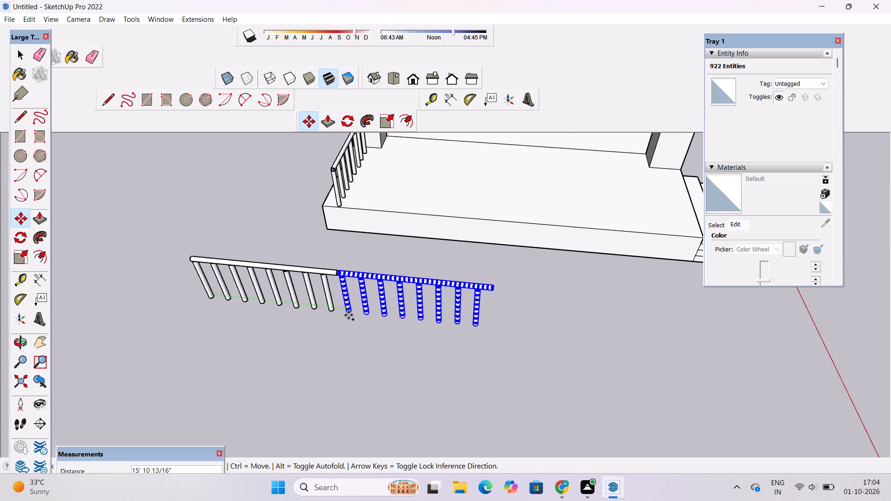
pyautogui.click(370, 315)
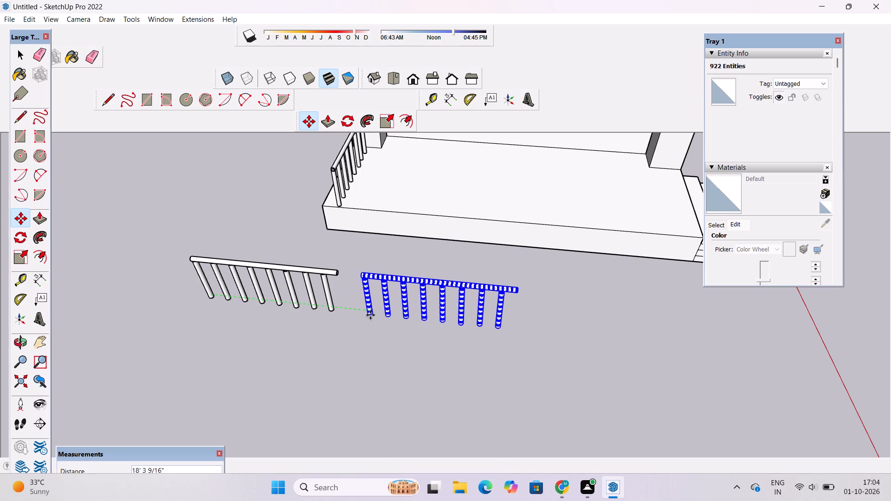
# Move the second railing section back 2' 6 1/8" so its top rail butts against the first section's rail end.
pyautogui.scroll(8, 355, 290)
pyautogui.click(375, 245)
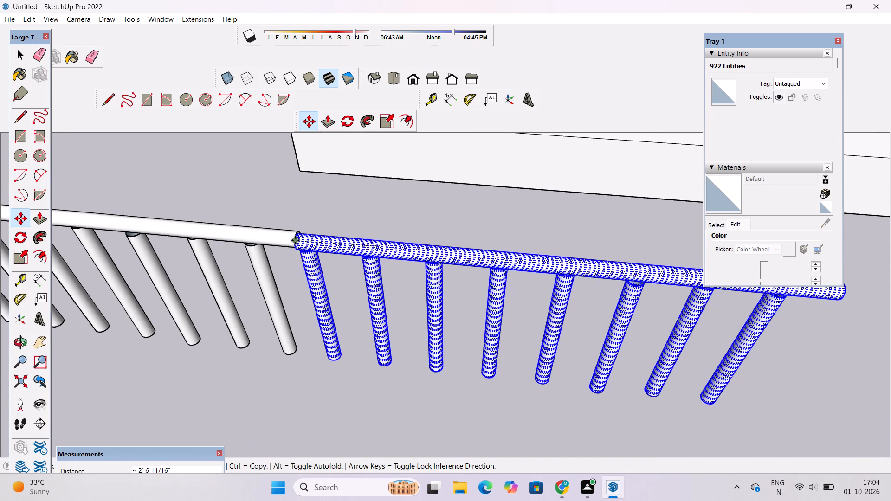
pyautogui.scroll(9, 298, 236)
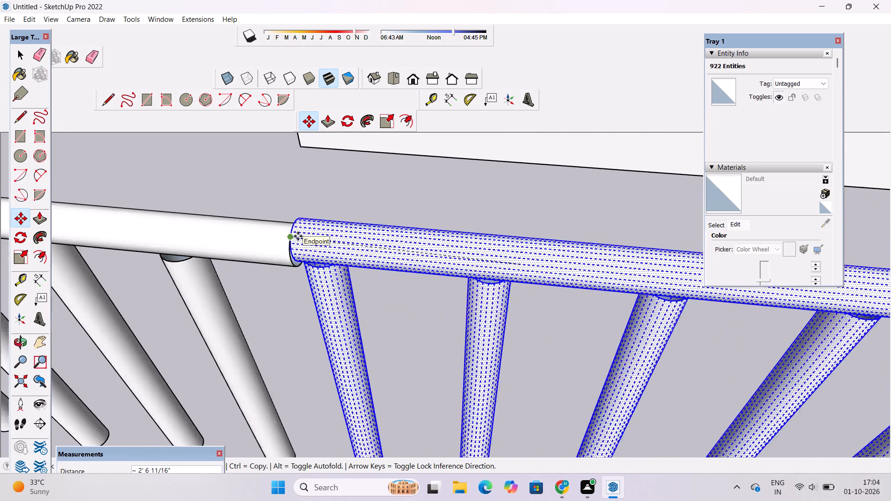
pyautogui.scroll(6, 298, 236)
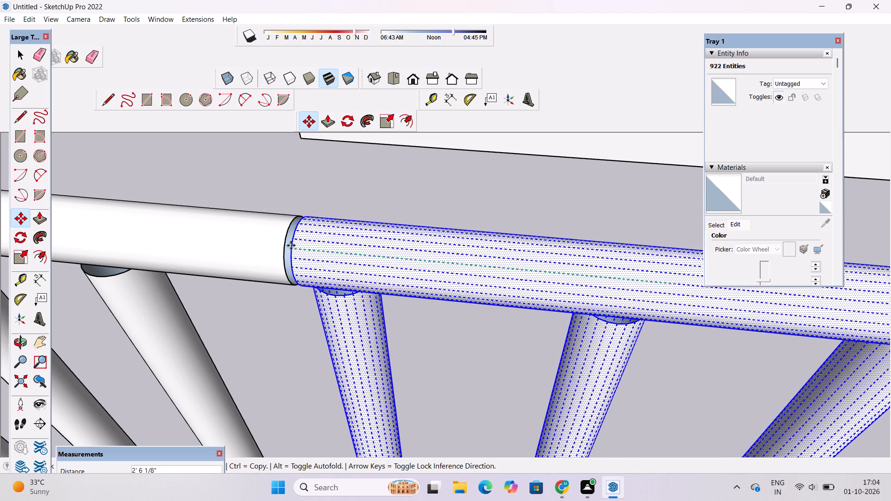
pyautogui.click(290, 245)
# Copy the second railing section about 15' 9" toward the steps side as a third section, butted against the second section's rail end.
pyautogui.scroll(-20, 318, 236)
pyautogui.scroll(-13, 318, 236)
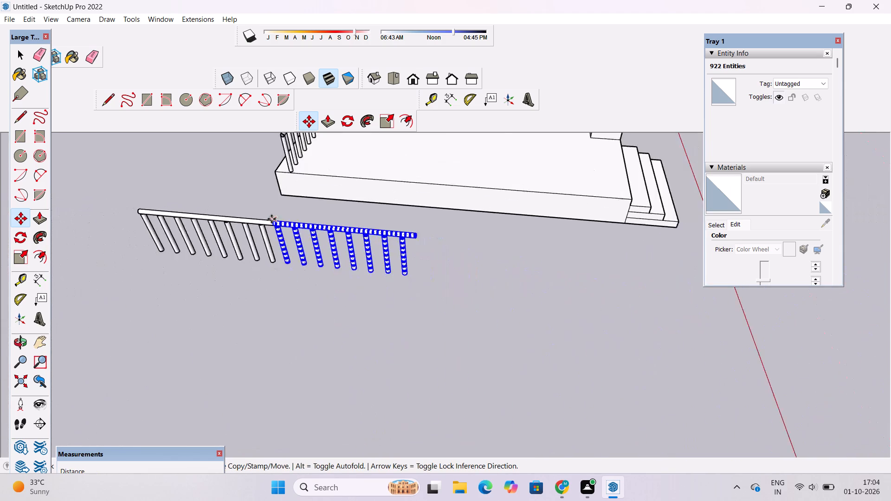
pyautogui.scroll(-7, 271, 219)
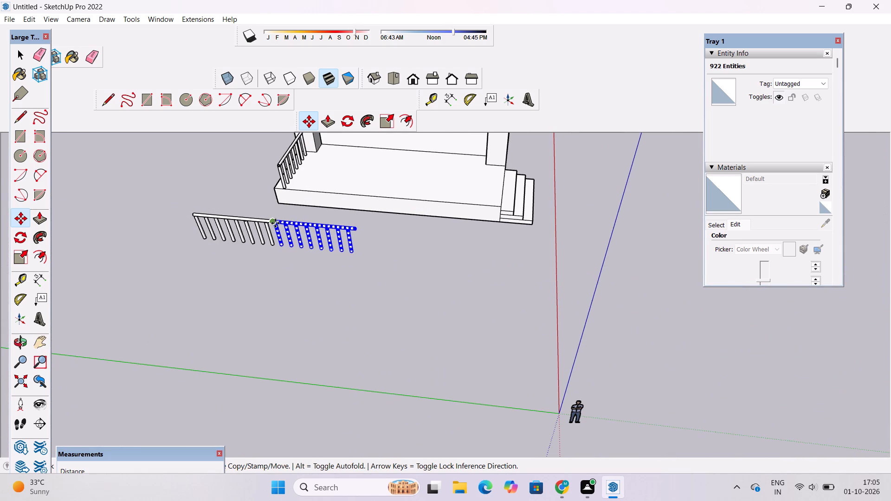
pyautogui.click(275, 223)
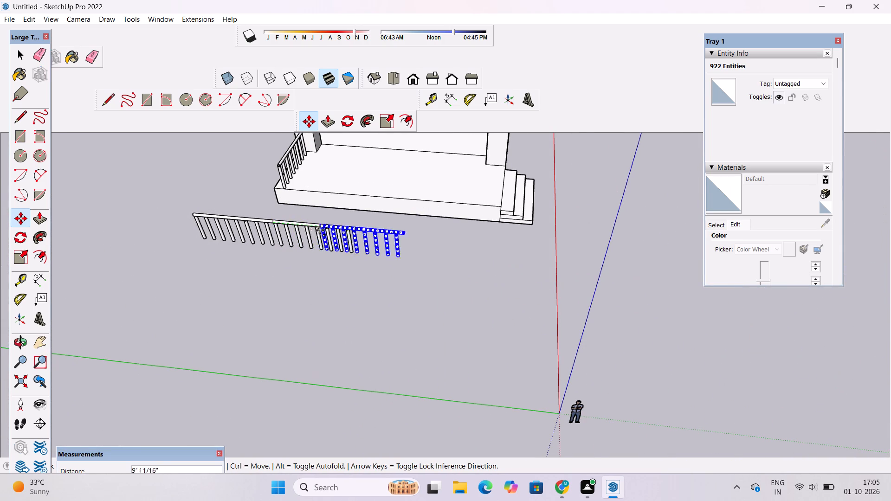
pyautogui.scroll(13, 339, 229)
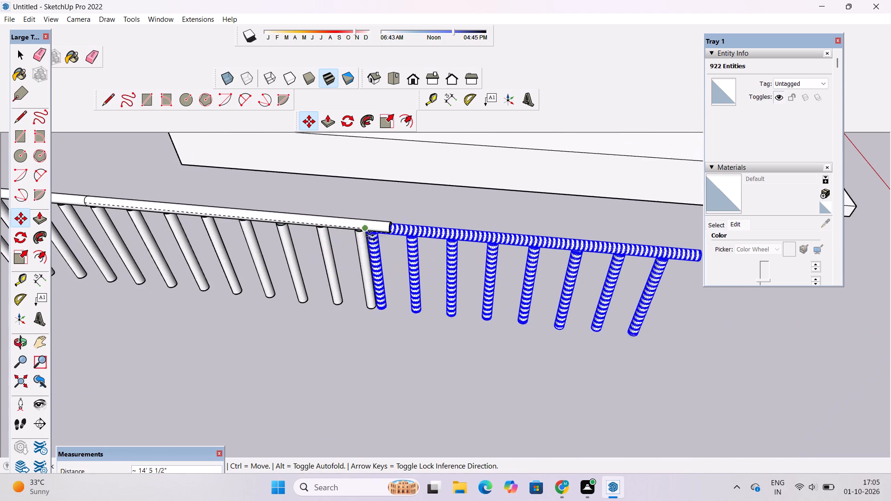
pyautogui.scroll(6, 376, 235)
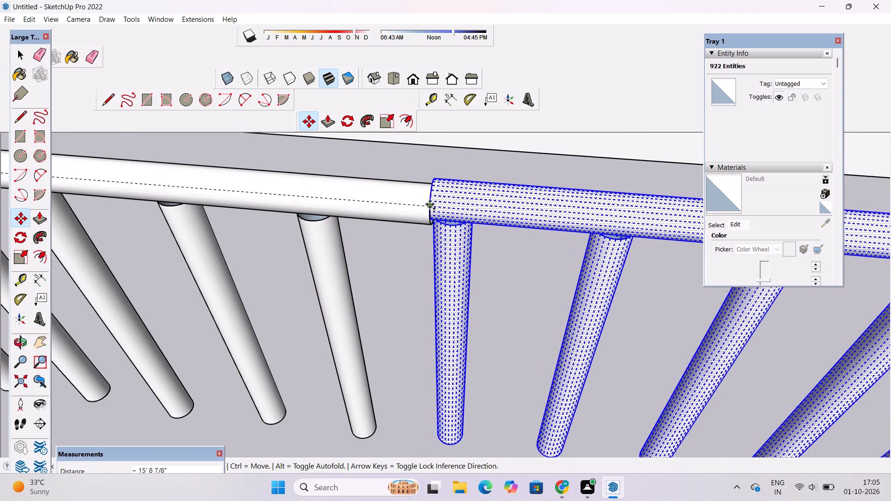
pyautogui.click(429, 210)
pyautogui.scroll(-19, 257, 198)
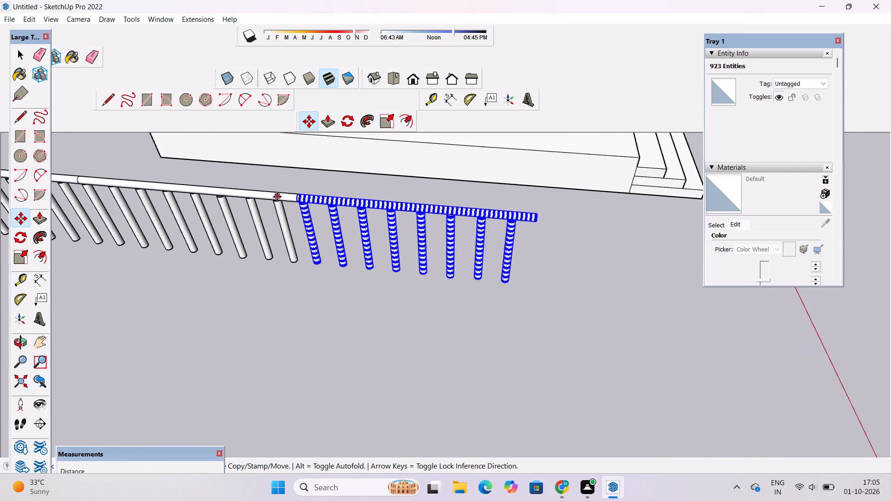
pyautogui.scroll(-11, 277, 197)
pyautogui.press('space')
pyautogui.scroll(-6, 485, 263)
pyautogui.scroll(2, 413, 235)
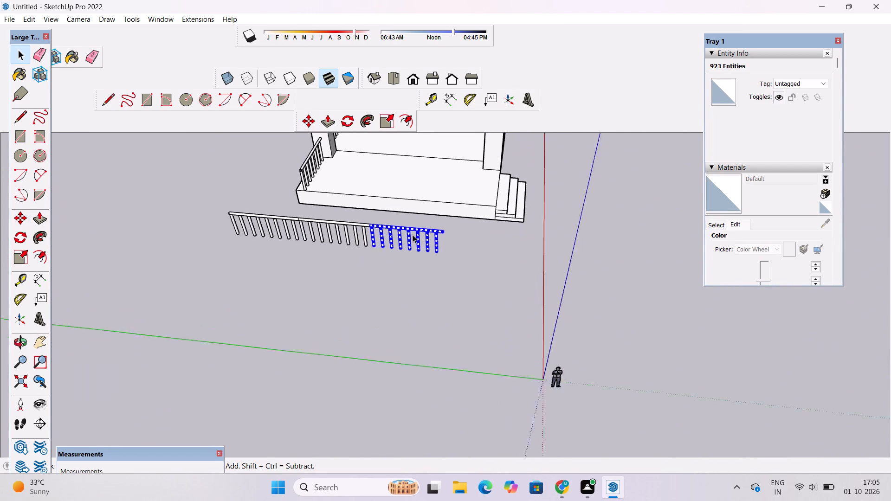
pyautogui.scroll(2, 413, 235)
pyautogui.click(524, 310)
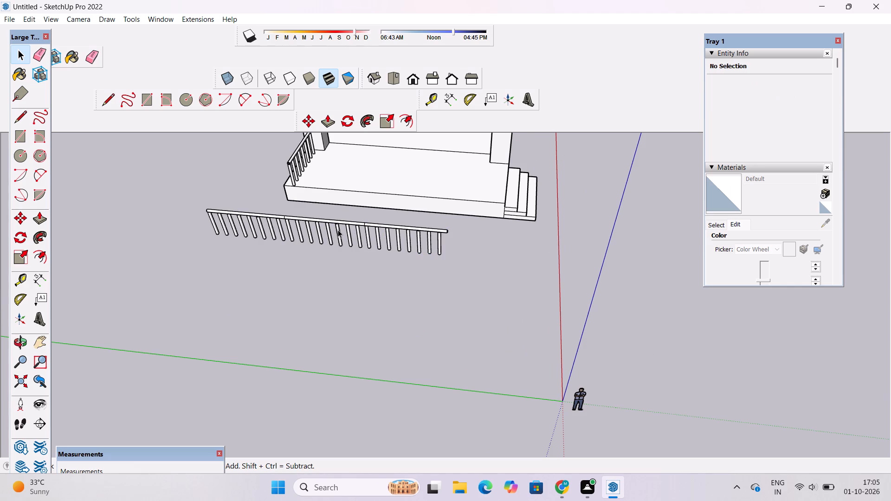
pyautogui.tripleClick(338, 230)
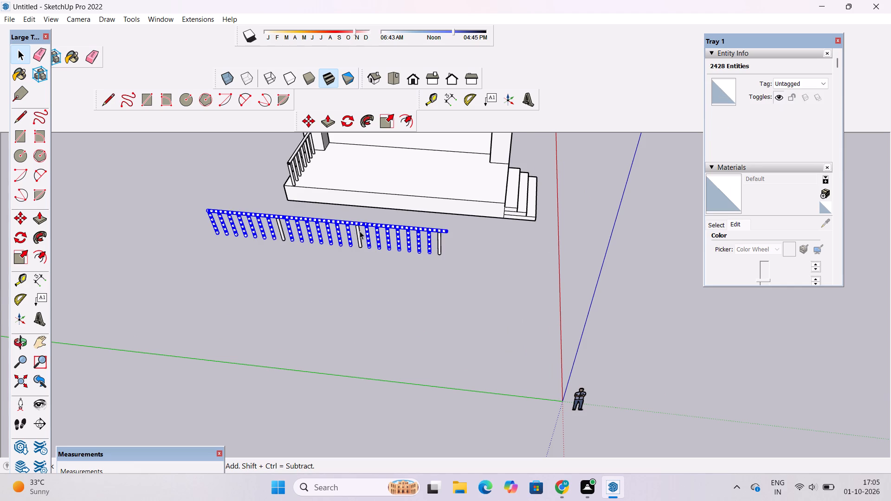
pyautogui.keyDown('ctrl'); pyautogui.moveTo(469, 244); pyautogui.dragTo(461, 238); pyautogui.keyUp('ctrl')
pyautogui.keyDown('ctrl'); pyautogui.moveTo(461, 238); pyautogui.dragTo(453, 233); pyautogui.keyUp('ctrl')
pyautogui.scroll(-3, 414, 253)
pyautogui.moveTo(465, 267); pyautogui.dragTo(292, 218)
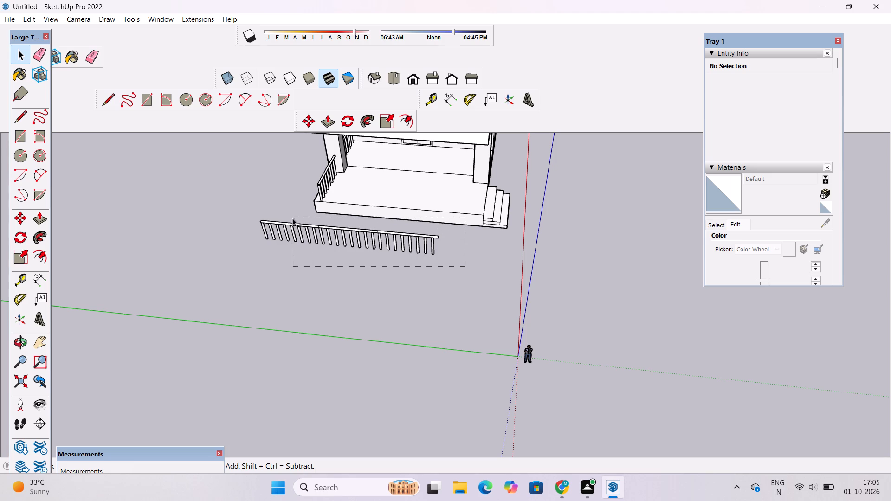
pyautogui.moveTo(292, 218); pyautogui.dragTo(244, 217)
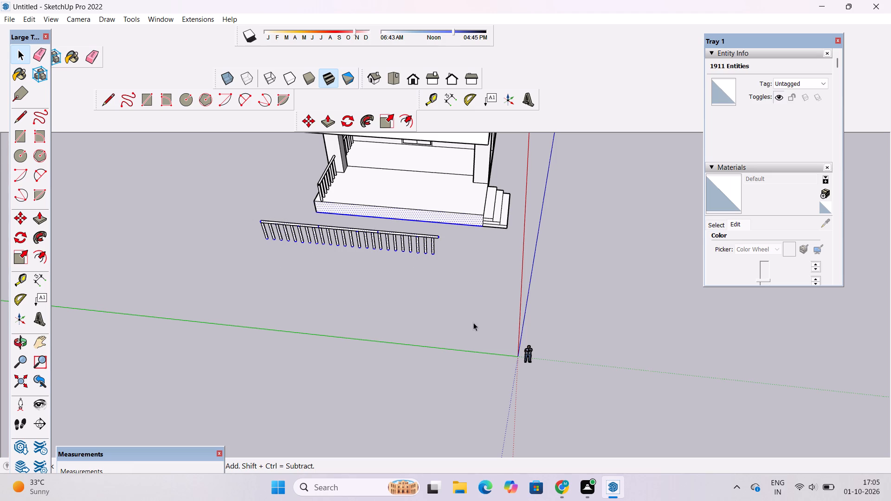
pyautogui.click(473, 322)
# Move all three joined railing sections together about 21' 4" onto the porch's front edge, with the rail end meeting the side railing's corner end.
pyautogui.scroll(4, 407, 265)
pyautogui.scroll(-3, 421, 251)
pyautogui.press('o')
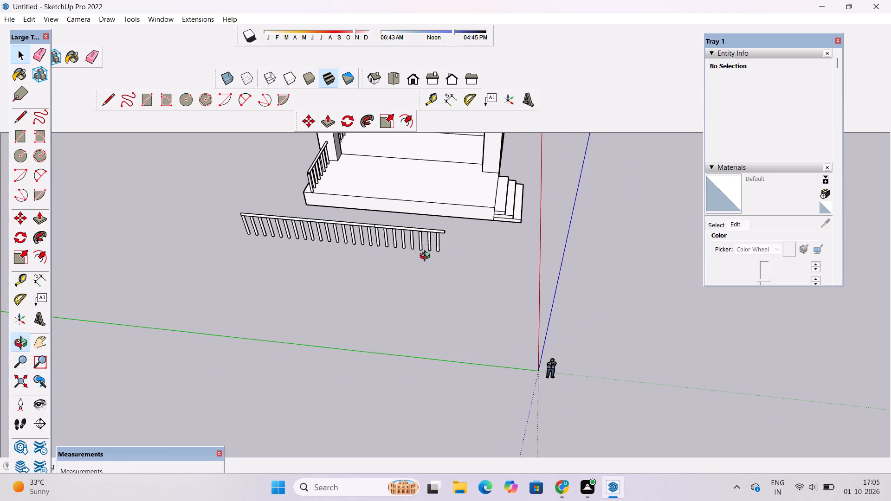
pyautogui.moveTo(568, 279); pyautogui.dragTo(363, 284)
pyautogui.scroll(-4, 390, 274)
pyautogui.moveTo(479, 295); pyautogui.dragTo(432, 287)
pyautogui.keyDown('shift'); pyautogui.moveTo(437, 263); pyautogui.dragTo(450, 336); pyautogui.keyUp('shift')
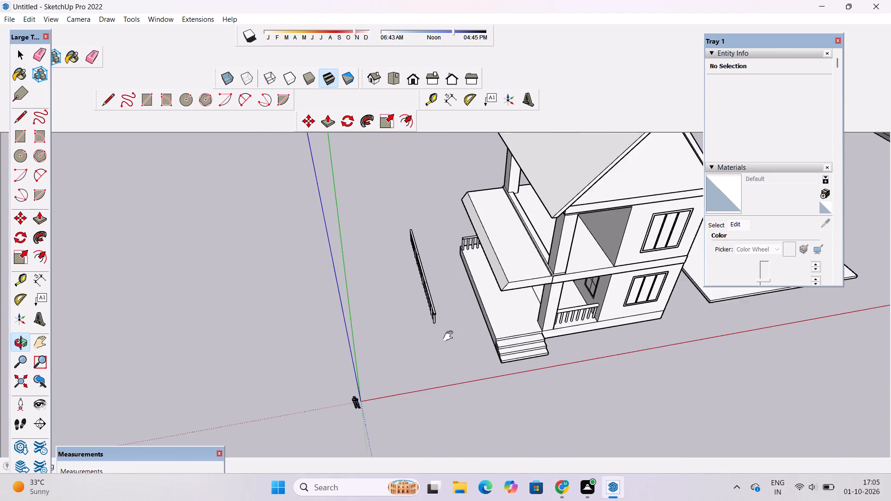
pyautogui.keyDown('shift'); pyautogui.moveTo(450, 336); pyautogui.dragTo(450, 336); pyautogui.keyUp('shift')
pyautogui.scroll(8, 450, 319)
pyautogui.moveTo(450, 319); pyautogui.dragTo(443, 302)
pyautogui.moveTo(443, 302); pyautogui.dragTo(444, 325)
pyautogui.press('space')
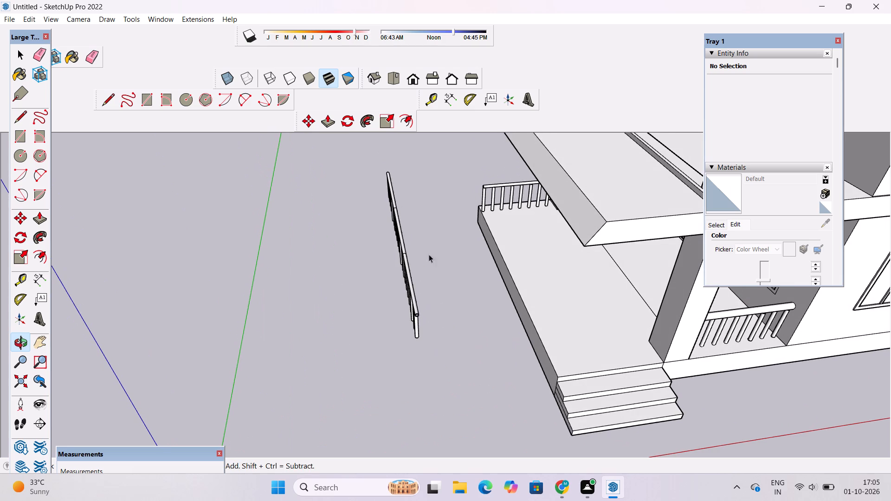
pyautogui.moveTo(451, 143); pyautogui.dragTo(334, 352)
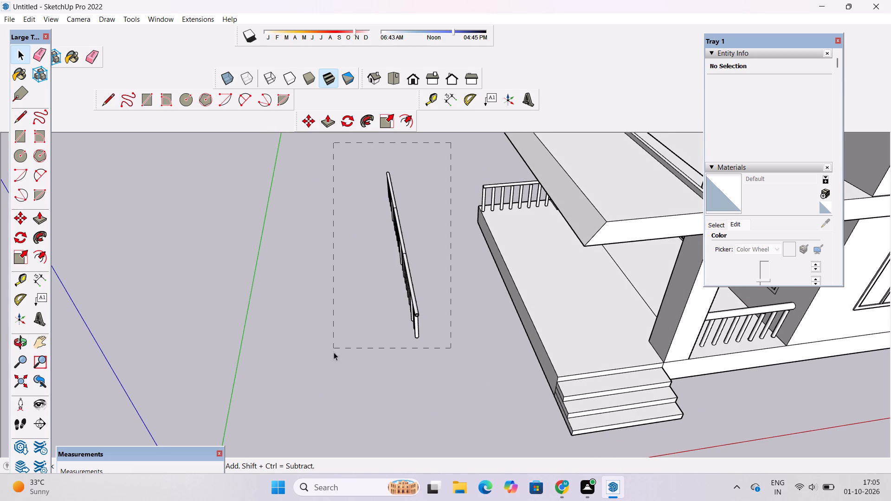
pyautogui.moveTo(334, 352); pyautogui.dragTo(333, 367)
pyautogui.scroll(6, 389, 333)
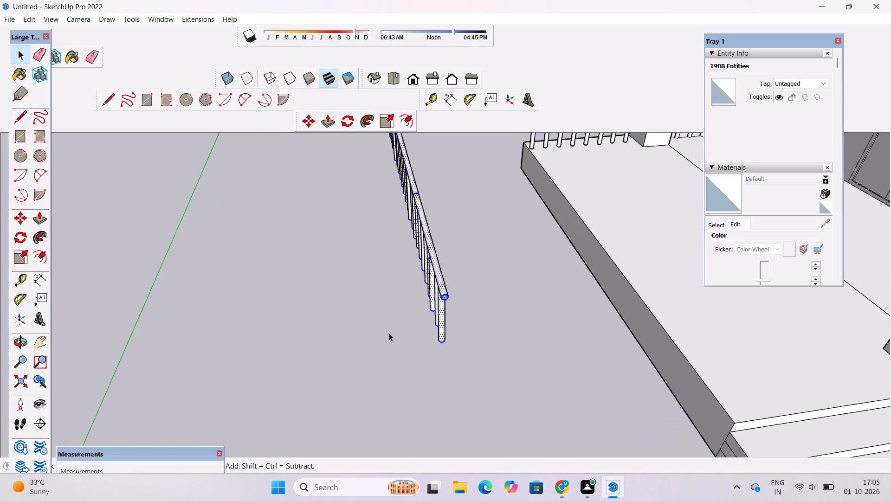
pyautogui.press('o')
pyautogui.moveTo(375, 346); pyautogui.dragTo(534, 328)
pyautogui.scroll(-9, 534, 328)
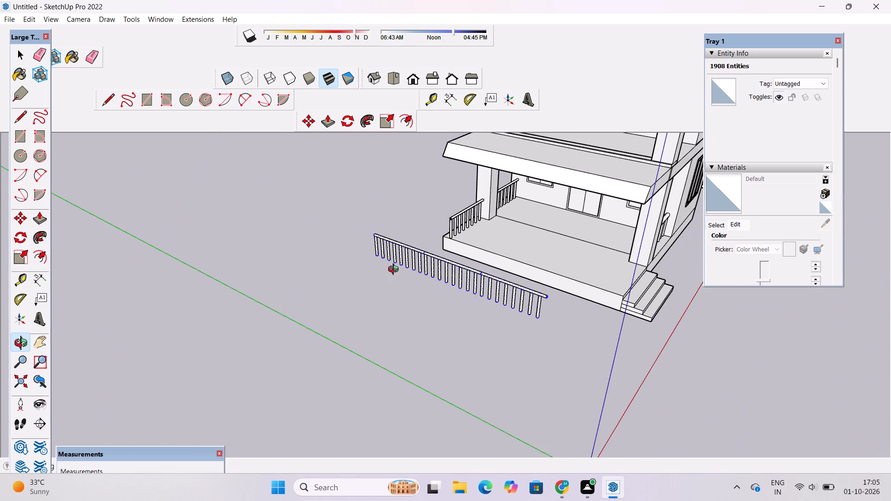
pyautogui.scroll(4, 364, 270)
pyautogui.moveTo(364, 270); pyautogui.dragTo(457, 274)
pyautogui.scroll(3, 421, 269)
pyautogui.keyDown('shift'); pyautogui.moveTo(386, 267); pyautogui.dragTo(393, 292); pyautogui.keyUp('shift')
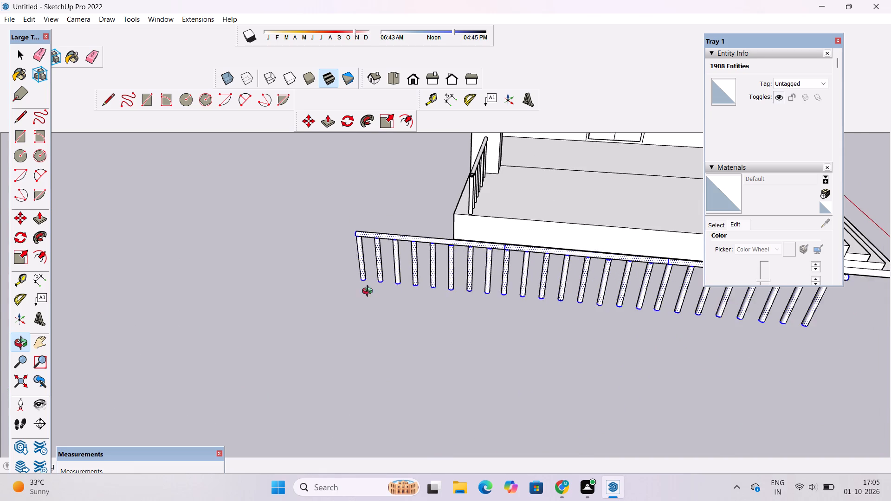
pyautogui.moveTo(369, 292); pyautogui.dragTo(457, 295)
pyautogui.scroll(4, 415, 274)
pyautogui.keyDown('shift'); pyautogui.moveTo(410, 276); pyautogui.dragTo(354, 327); pyautogui.keyUp('shift')
pyautogui.scroll(2, 342, 322)
pyautogui.moveTo(342, 318); pyautogui.dragTo(332, 317)
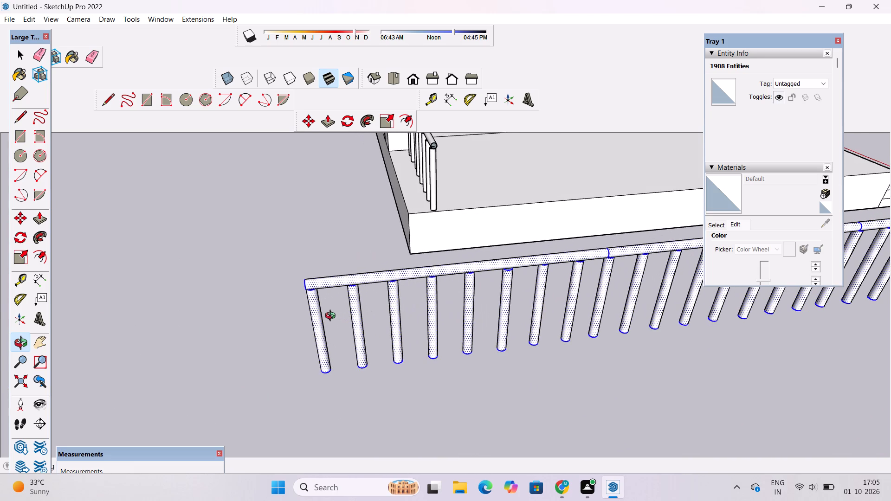
pyautogui.keyDown('shift'); pyautogui.click(332, 317); pyautogui.keyUp('shift')
pyautogui.press('m')
pyautogui.scroll(5, 307, 294)
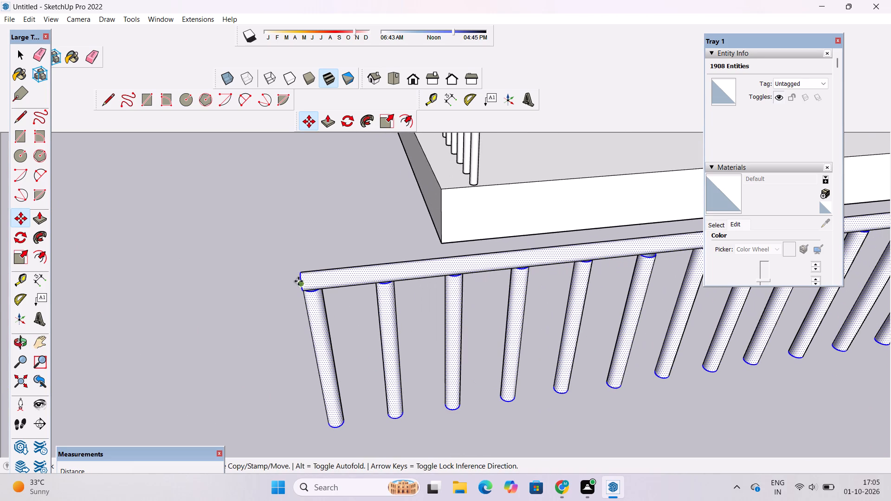
pyautogui.click(300, 275)
pyautogui.scroll(-12, 300, 275)
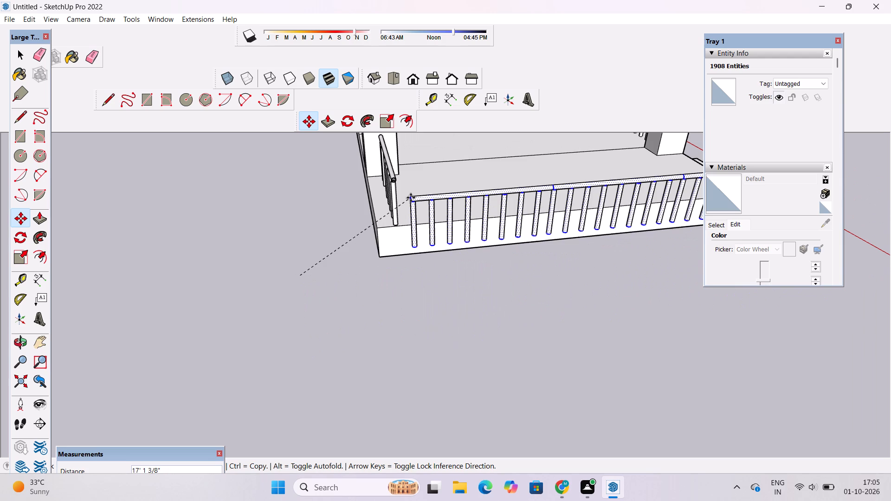
pyautogui.scroll(7, 403, 175)
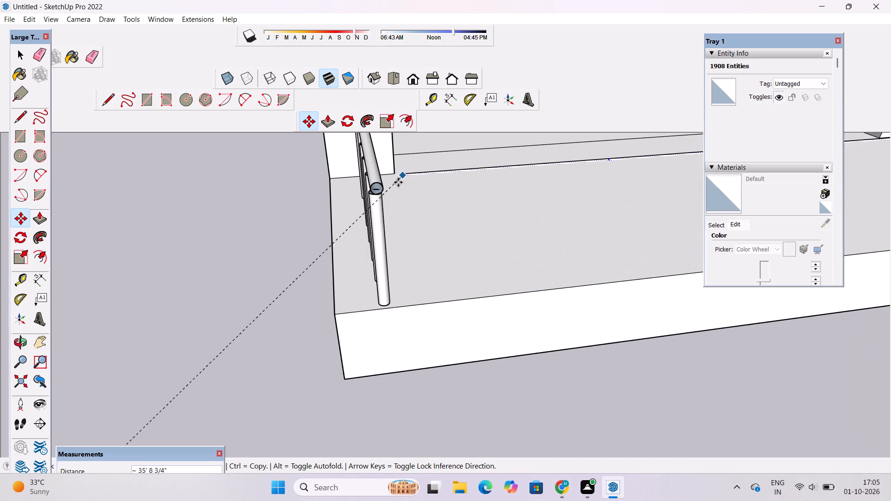
pyautogui.scroll(4, 395, 192)
pyautogui.scroll(-2, 358, 242)
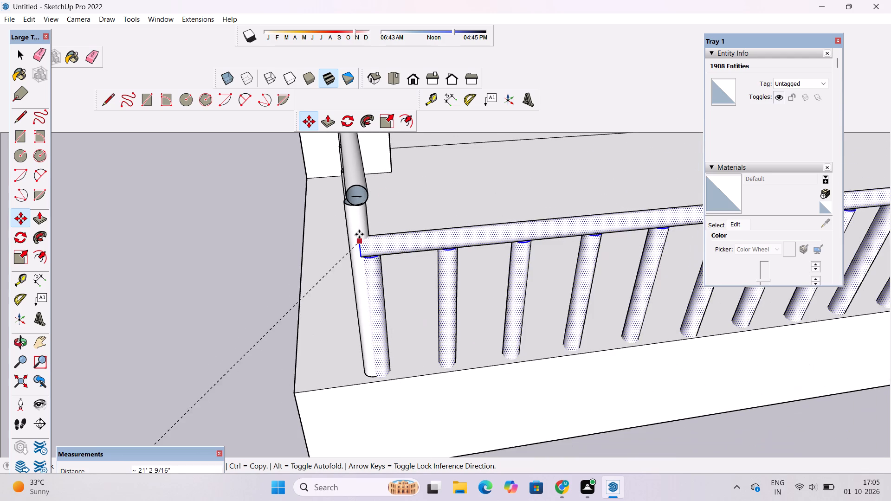
pyautogui.scroll(5, 373, 193)
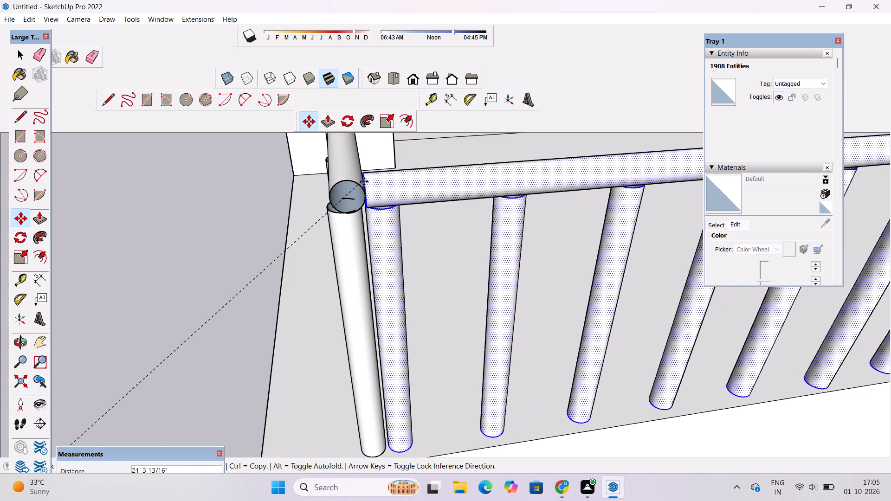
pyautogui.click(364, 181)
pyautogui.scroll(-13, 310, 192)
pyautogui.press('space')
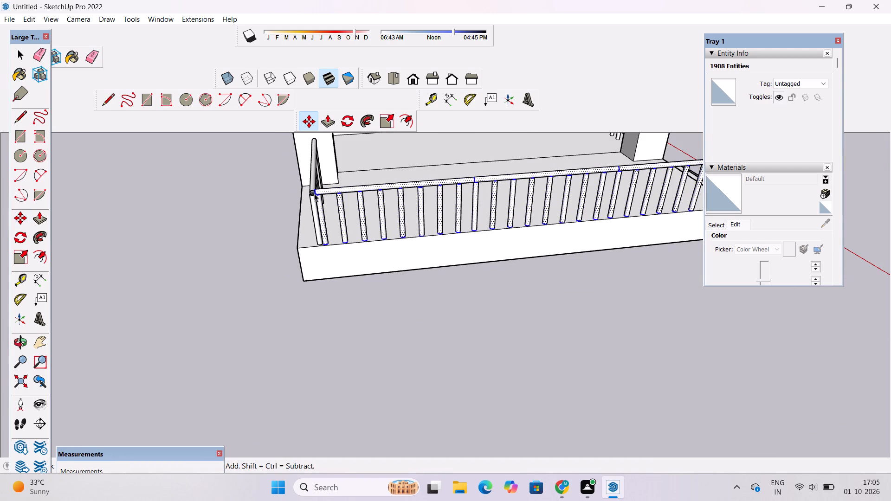
# Inspect the front railing's placement along the porch edge, from the side railing corner to the end by the steps.
pyautogui.press('o')
pyautogui.moveTo(400, 244); pyautogui.dragTo(381, 213)
pyautogui.scroll(-4, 379, 213)
pyautogui.keyDown('shift'); pyautogui.moveTo(393, 213); pyautogui.dragTo(282, 211); pyautogui.keyUp('shift')
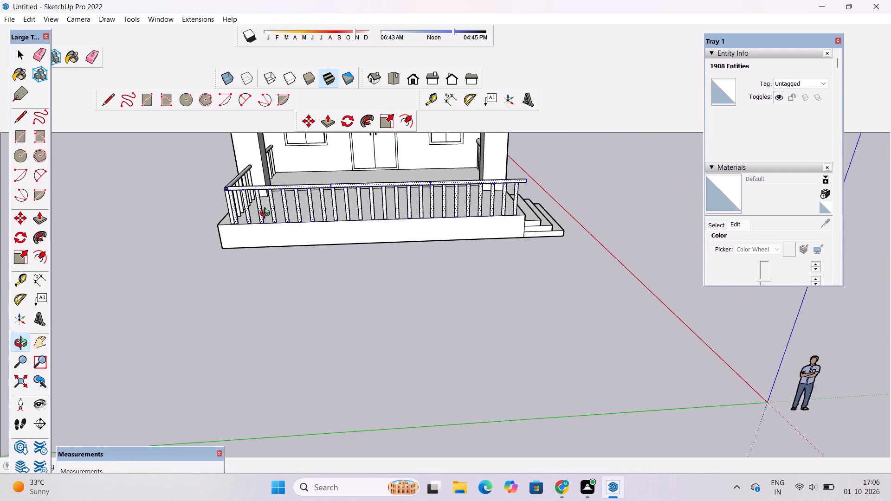
pyautogui.scroll(-4, 267, 214)
pyautogui.scroll(8, 413, 203)
pyautogui.moveTo(489, 222); pyautogui.dragTo(255, 240)
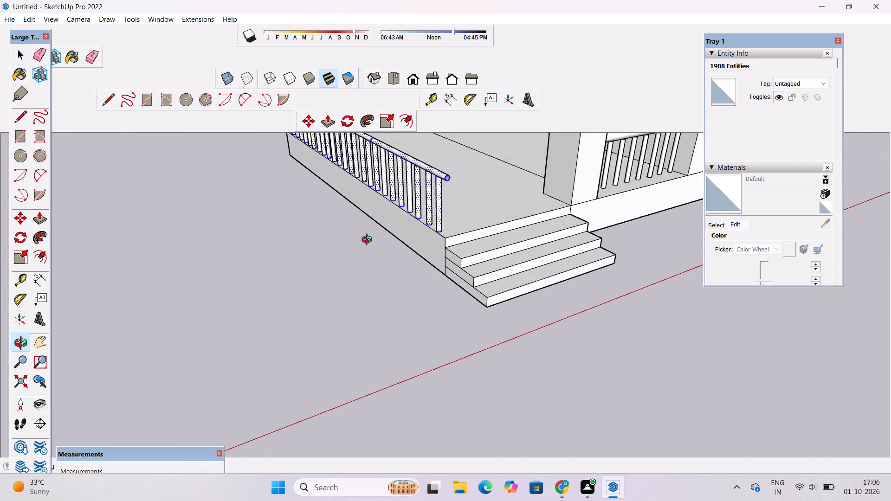
pyautogui.scroll(3, 448, 229)
pyautogui.moveTo(454, 230); pyautogui.dragTo(400, 303)
pyautogui.scroll(10, 413, 257)
pyautogui.moveTo(382, 252); pyautogui.dragTo(466, 315)
pyautogui.scroll(-3, 445, 292)
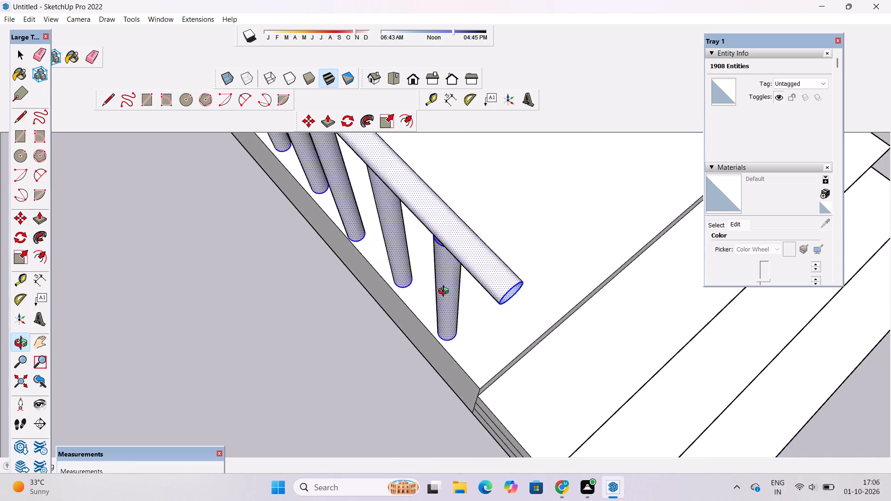
pyautogui.scroll(-4, 445, 292)
pyautogui.keyDown('shift'); pyautogui.moveTo(370, 279); pyautogui.dragTo(579, 318); pyautogui.keyUp('shift')
pyautogui.scroll(-7, 577, 316)
pyautogui.keyDown('shift'); pyautogui.moveTo(593, 305); pyautogui.dragTo(499, 332); pyautogui.keyUp('shift')
pyautogui.keyDown('shift'); pyautogui.scroll(2, 466, 258); pyautogui.keyUp('shift')
pyautogui.keyDown('shift'); pyautogui.scroll(11, 442, 229); pyautogui.keyUp('shift')
pyautogui.scroll(-10, 363, 235)
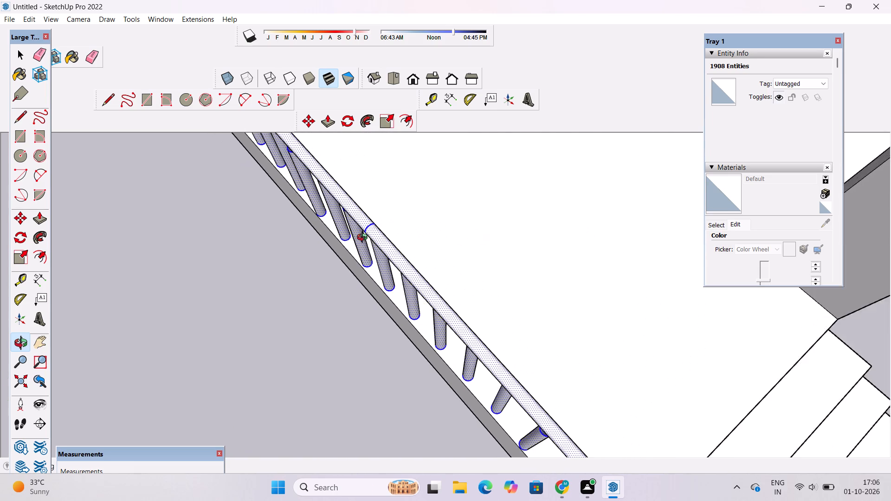
pyautogui.scroll(-2, 364, 238)
pyautogui.scroll(-12, 424, 283)
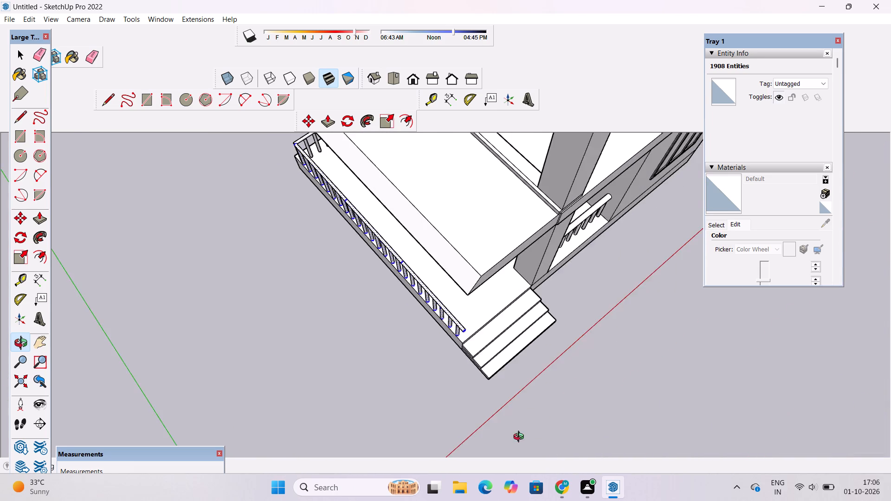
pyautogui.moveTo(516, 437); pyautogui.dragTo(427, 282)
pyautogui.scroll(5, 488, 306)
pyautogui.moveTo(539, 330); pyautogui.dragTo(425, 301)
pyautogui.scroll(-6, 425, 300)
pyautogui.keyDown('shift'); pyautogui.moveTo(434, 301); pyautogui.dragTo(479, 314); pyautogui.keyUp('shift')
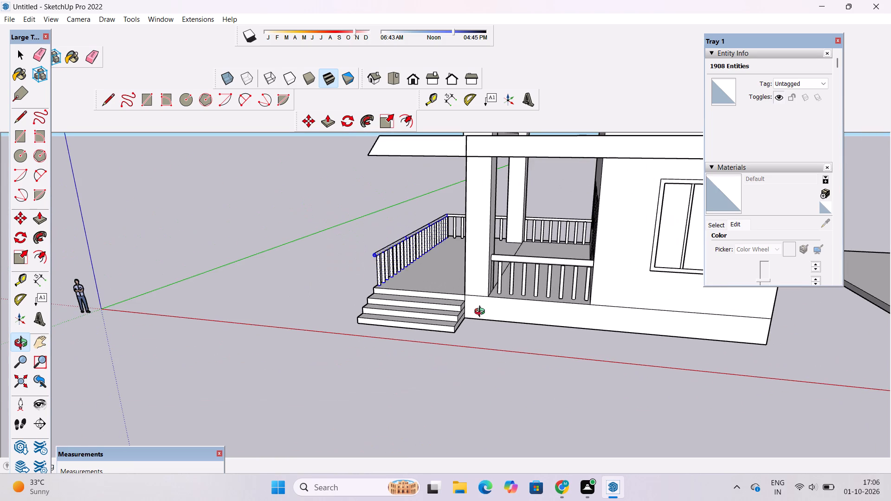
pyautogui.moveTo(455, 283); pyautogui.dragTo(506, 314)
pyautogui.press('space')
pyautogui.click(333, 286)
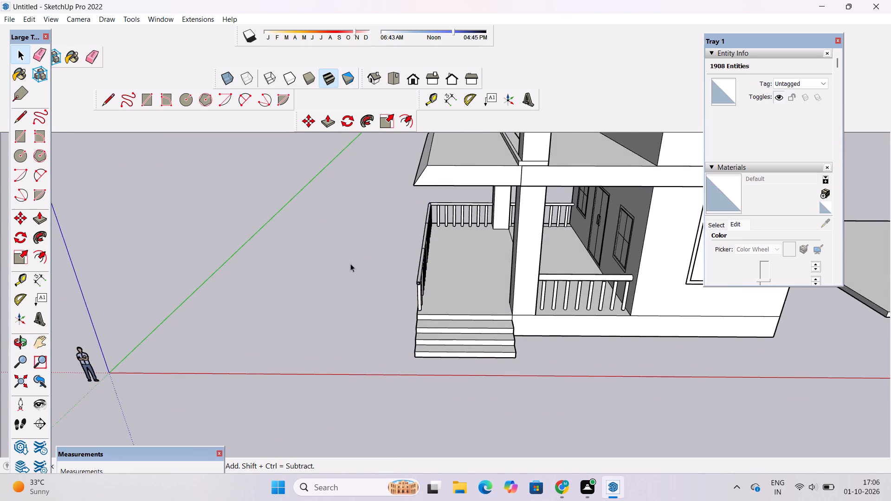
pyautogui.scroll(6, 350, 263)
pyautogui.press('o')
pyautogui.scroll(-7, 350, 263)
pyautogui.moveTo(384, 278); pyautogui.dragTo(436, 292)
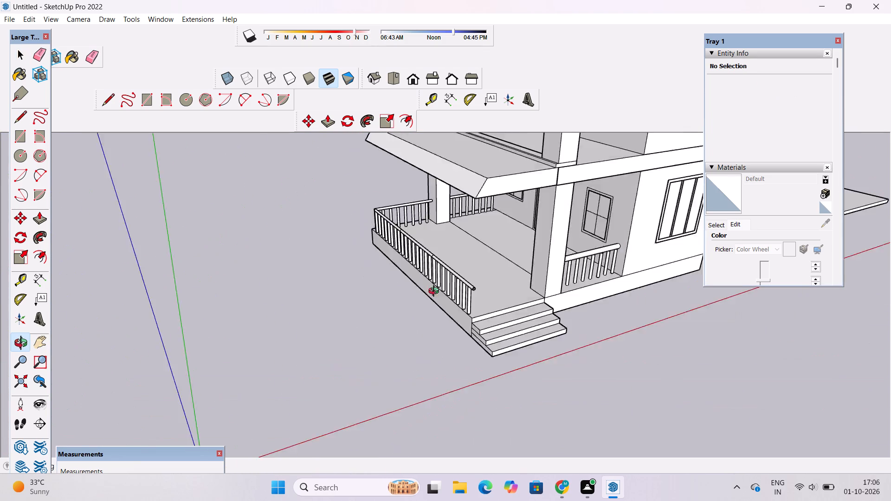
# Examine the front railing's end and the porch steps from several angles.
pyautogui.moveTo(436, 292); pyautogui.dragTo(415, 292)
pyautogui.scroll(6, 429, 238)
pyautogui.scroll(-7, 433, 285)
pyautogui.scroll(1, 424, 279)
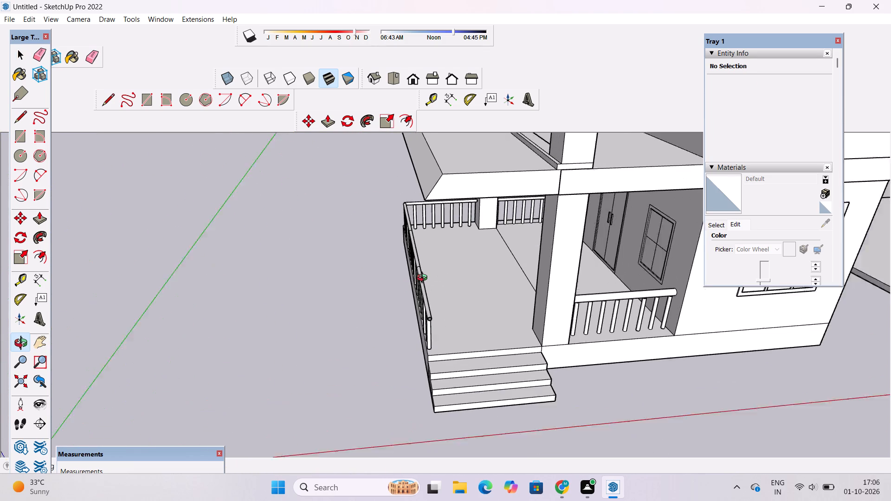
pyautogui.scroll(1, 424, 279)
pyautogui.scroll(-6, 424, 280)
pyautogui.moveTo(437, 339); pyautogui.dragTo(440, 379)
pyautogui.scroll(3, 438, 371)
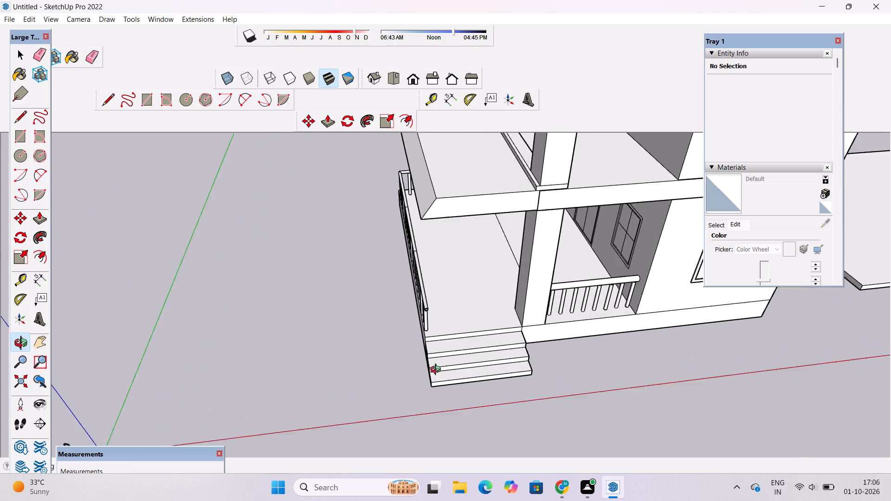
pyautogui.scroll(1, 438, 371)
pyautogui.keyDown('shift'); pyautogui.moveTo(438, 371); pyautogui.dragTo(432, 285); pyautogui.keyUp('shift')
pyautogui.scroll(3, 432, 282)
pyautogui.moveTo(475, 276); pyautogui.dragTo(392, 311)
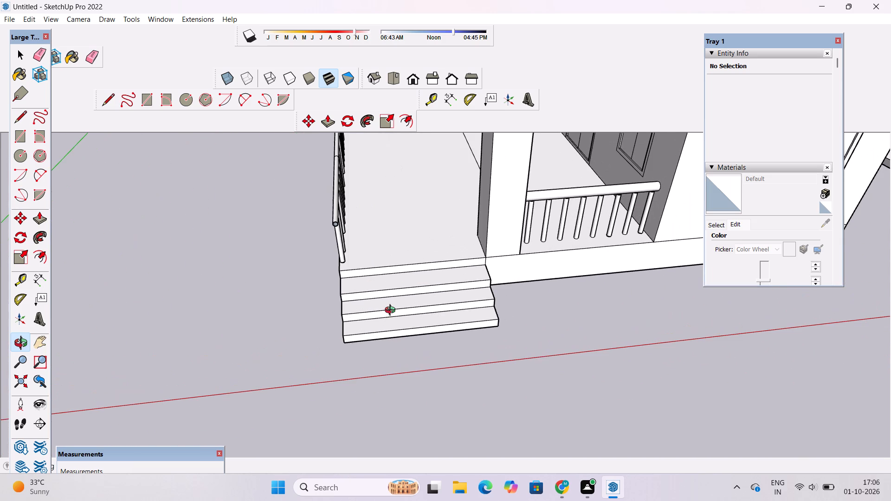
pyautogui.keyDown('shift'); pyautogui.moveTo(440, 303); pyautogui.dragTo(430, 307); pyautogui.keyUp('shift')
pyautogui.scroll(1, 494, 277)
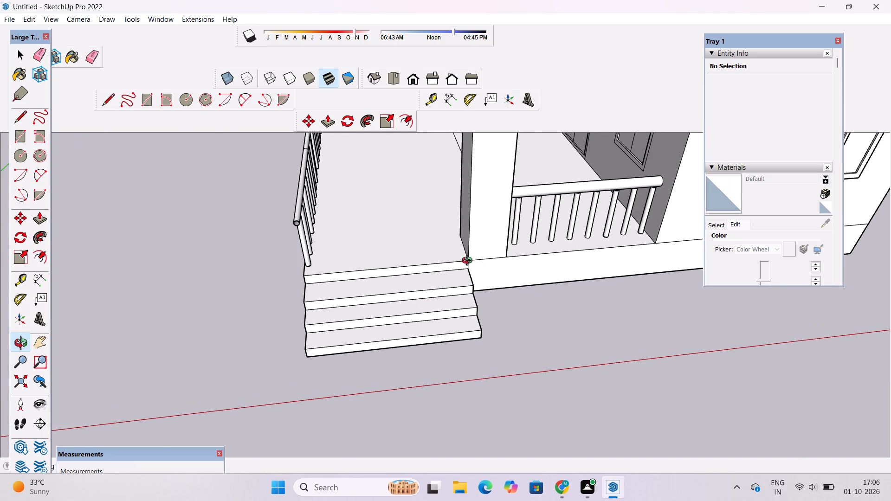
pyautogui.scroll(2, 457, 259)
# Draw a circle of 3" radius on the bottom step's tread, near its outer end on the front railing side.
pyautogui.keyDown('shift'); pyautogui.moveTo(404, 271); pyautogui.dragTo(543, 268); pyautogui.keyUp('shift')
pyautogui.keyDown('shift'); pyautogui.scroll(1, 462, 281); pyautogui.keyUp('shift')
pyautogui.keyDown('shift'); pyautogui.moveTo(432, 301); pyautogui.dragTo(438, 281); pyautogui.keyUp('shift')
pyautogui.moveTo(444, 342); pyautogui.dragTo(431, 363)
pyautogui.scroll(3, 429, 367)
pyautogui.keyDown('shift'); pyautogui.moveTo(429, 353); pyautogui.dragTo(408, 329); pyautogui.keyUp('shift')
pyautogui.keyDown('shift'); pyautogui.moveTo(406, 331); pyautogui.dragTo(394, 353); pyautogui.keyUp('shift')
pyautogui.press('c')
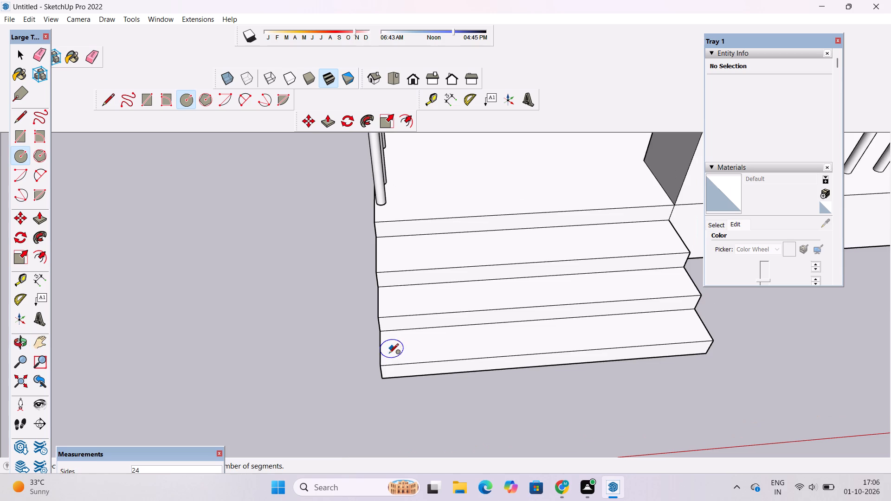
pyautogui.scroll(7, 389, 355)
pyautogui.click(390, 352)
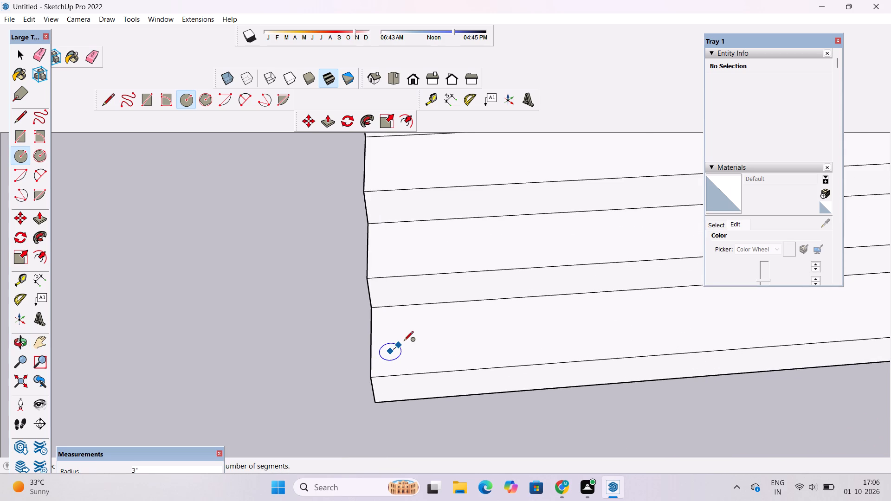
pyautogui.click(404, 341)
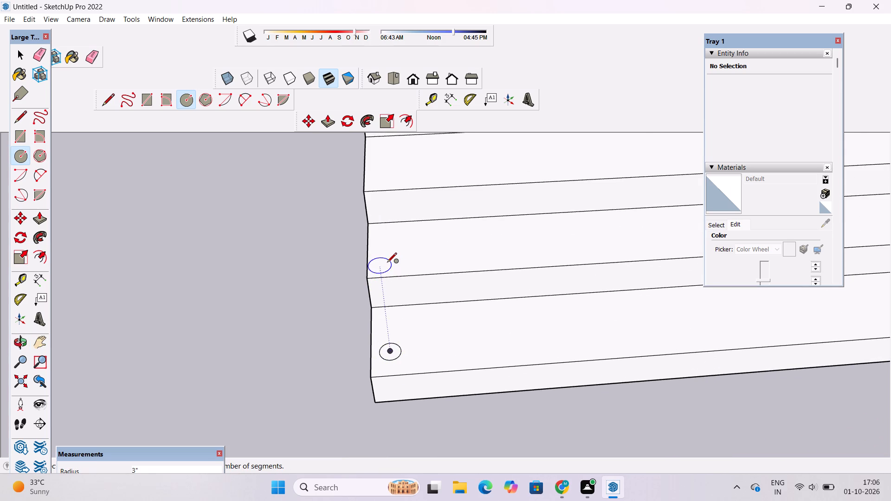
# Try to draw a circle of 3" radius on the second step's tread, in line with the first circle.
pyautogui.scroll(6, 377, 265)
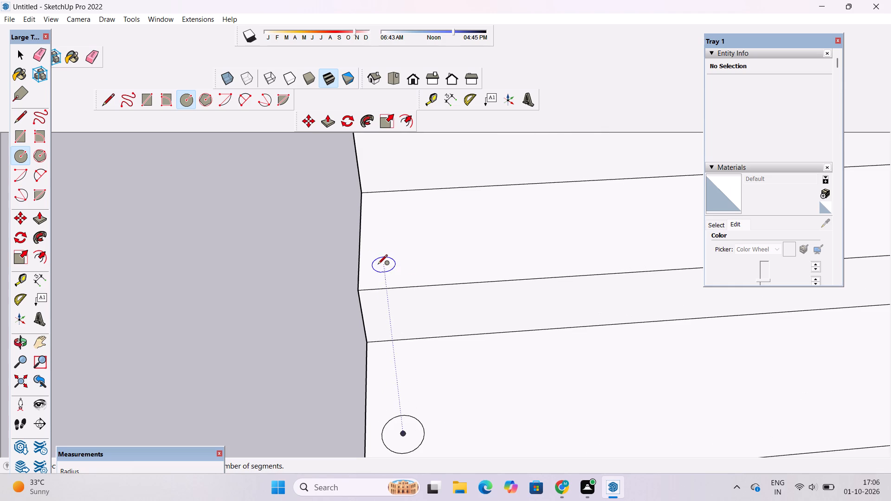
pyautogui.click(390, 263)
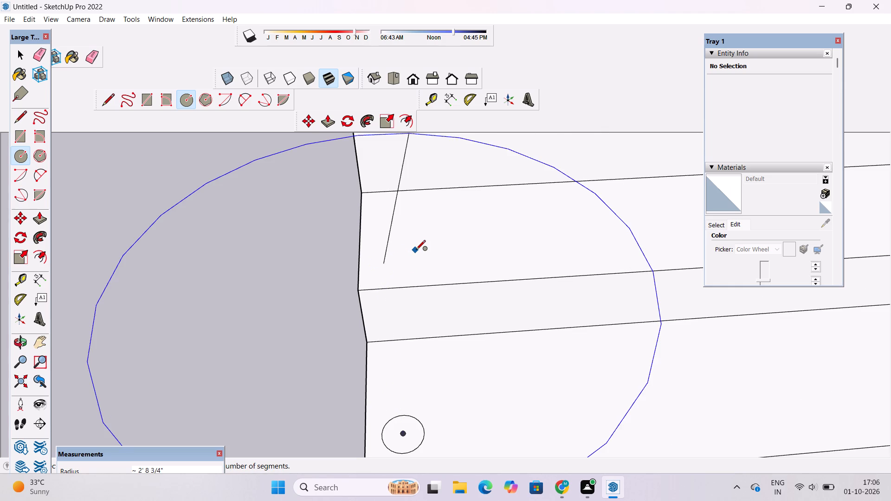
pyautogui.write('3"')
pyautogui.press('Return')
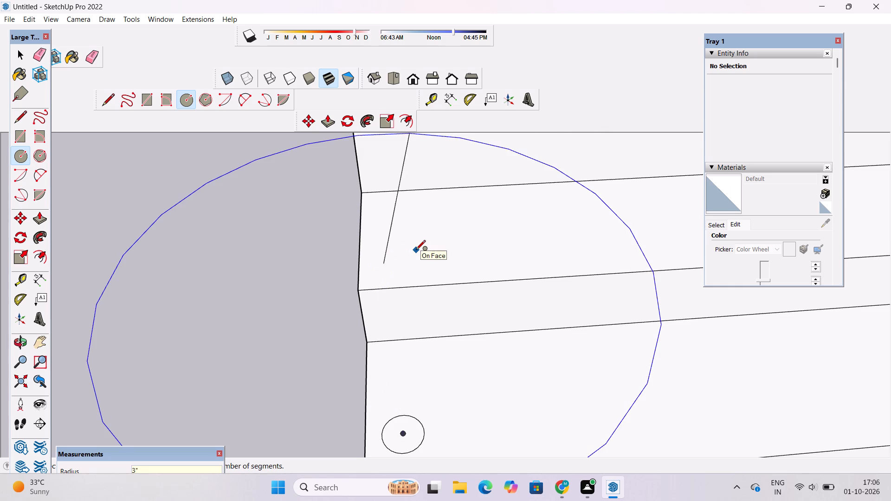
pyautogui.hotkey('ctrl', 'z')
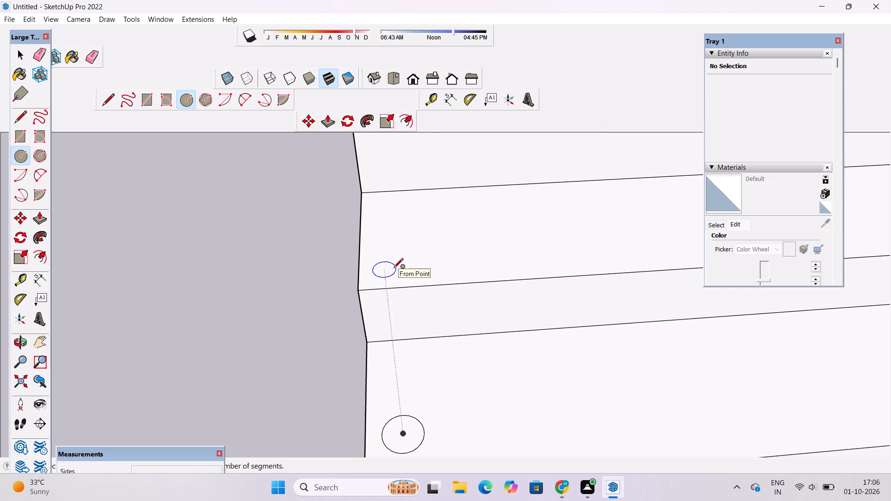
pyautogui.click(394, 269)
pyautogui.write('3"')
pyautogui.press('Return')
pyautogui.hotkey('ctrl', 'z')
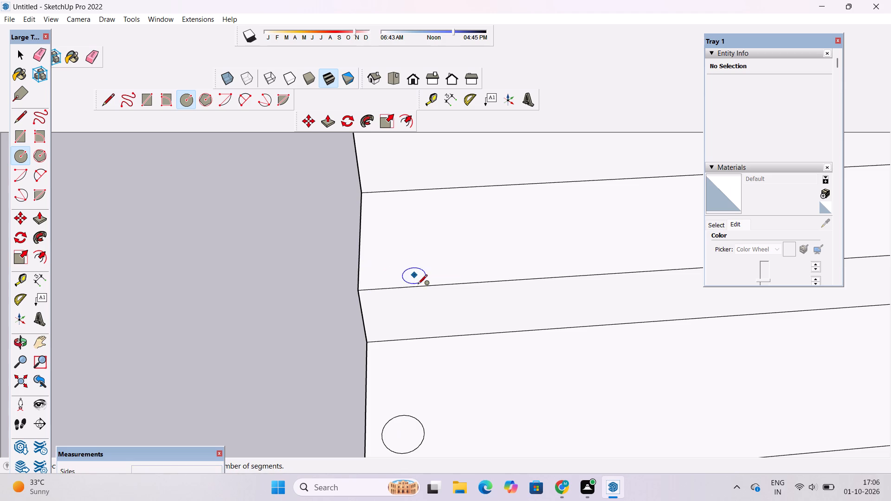
# Copy the bottom tread's circle up onto the second step's tread, near the same outer end.
pyautogui.scroll(-3, 419, 297)
pyautogui.press('space')
pyautogui.doubleClick(405, 398)
pyautogui.press('m')
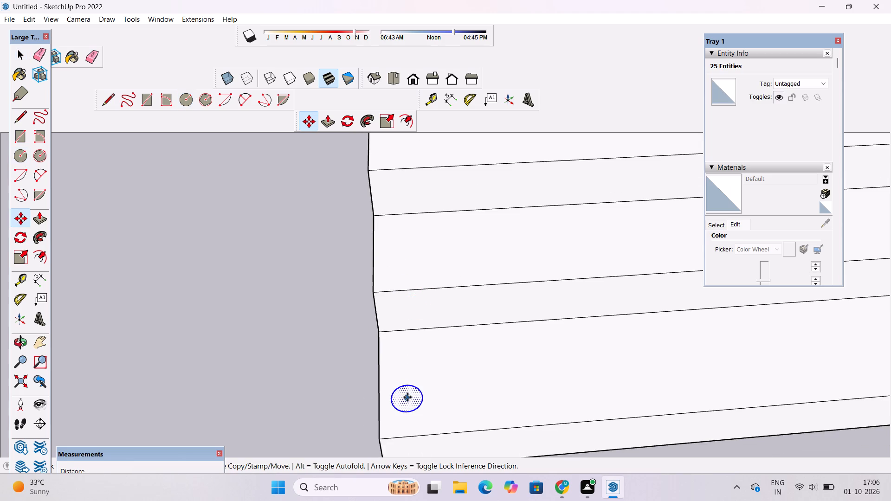
pyautogui.click(406, 397)
pyautogui.scroll(-3, 405, 396)
pyautogui.scroll(-4, 410, 313)
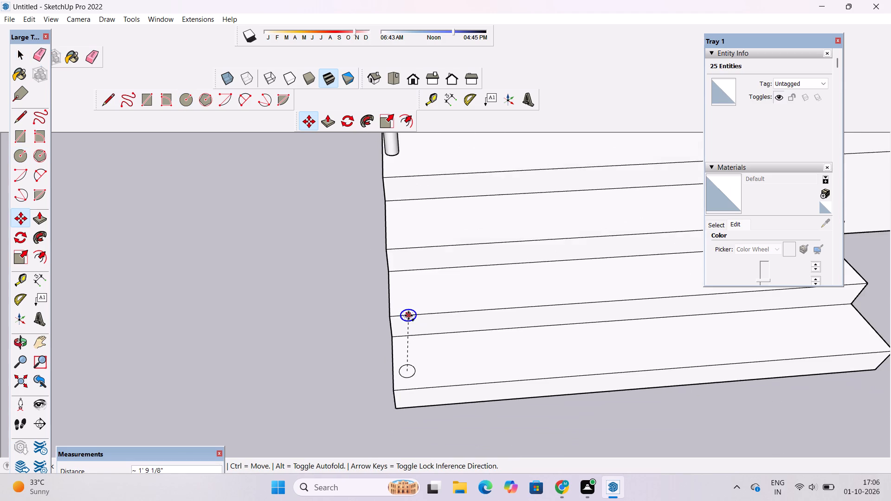
pyautogui.scroll(-2, 408, 315)
pyautogui.scroll(3, 408, 303)
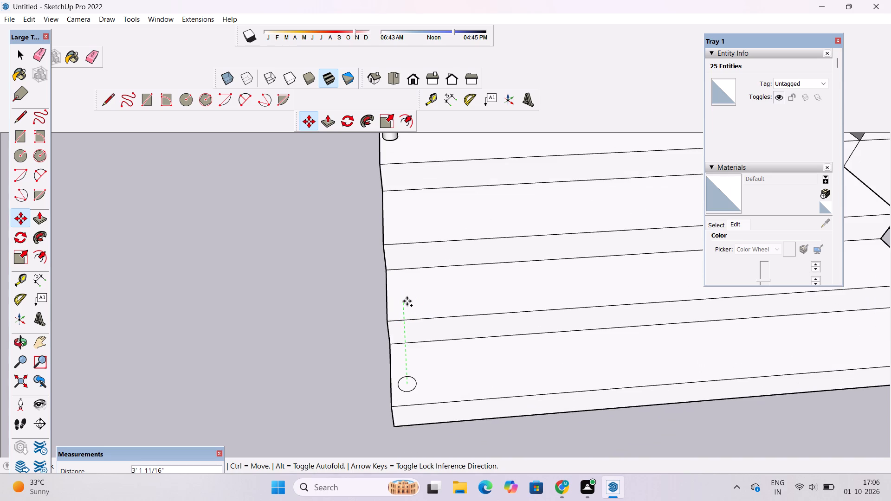
pyautogui.scroll(10, 407, 301)
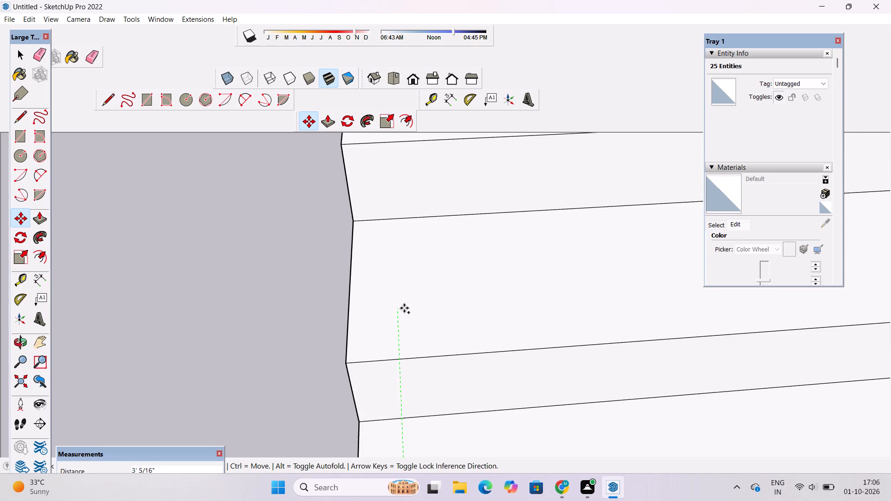
pyautogui.click(406, 308)
pyautogui.scroll(-9, 419, 360)
pyautogui.scroll(5, 418, 308)
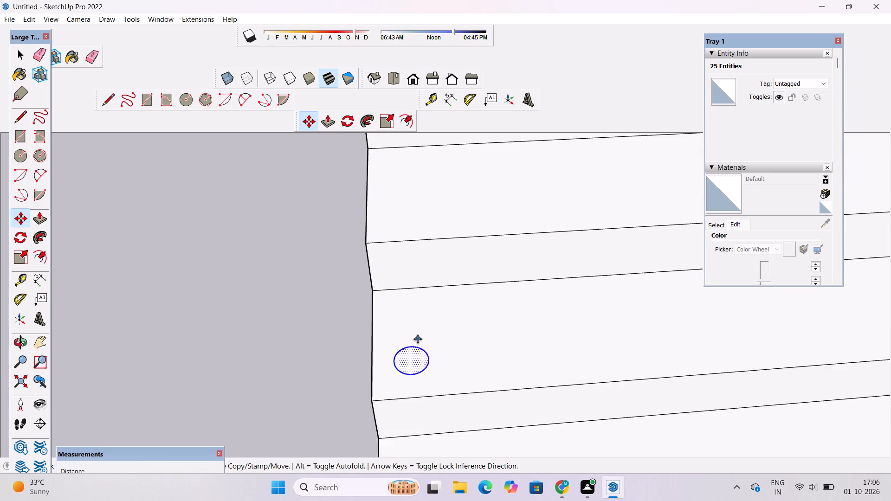
# Copy the second tread's circle about 2' 4" onto the top step's tread, near the same outer end, and clear the selection.
pyautogui.scroll(2, 418, 339)
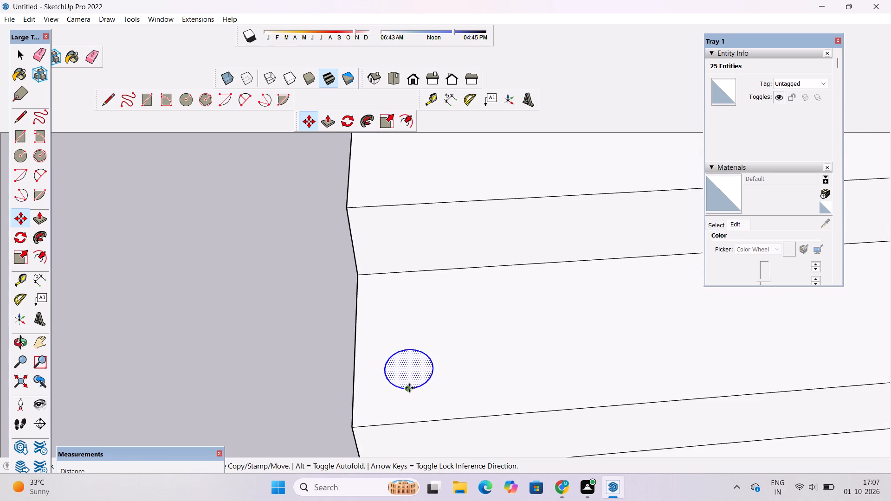
pyautogui.click(408, 368)
pyautogui.scroll(-2, 408, 368)
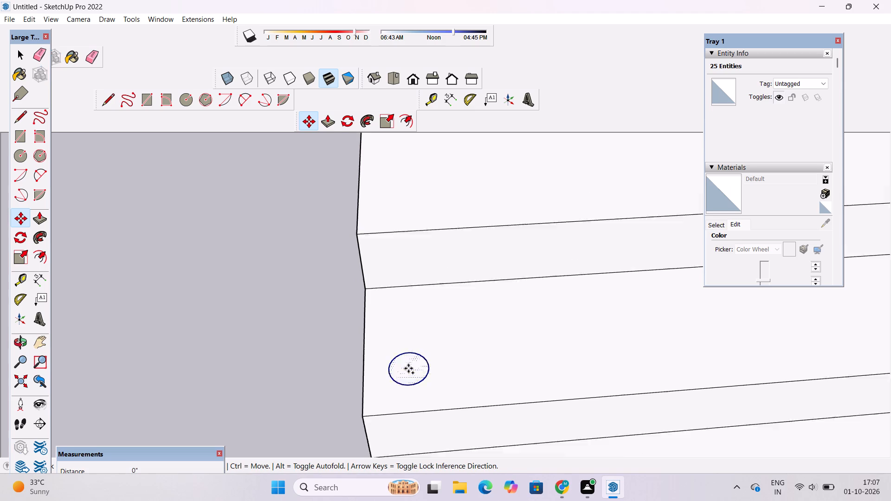
pyautogui.scroll(-12, 408, 368)
pyautogui.scroll(10, 410, 307)
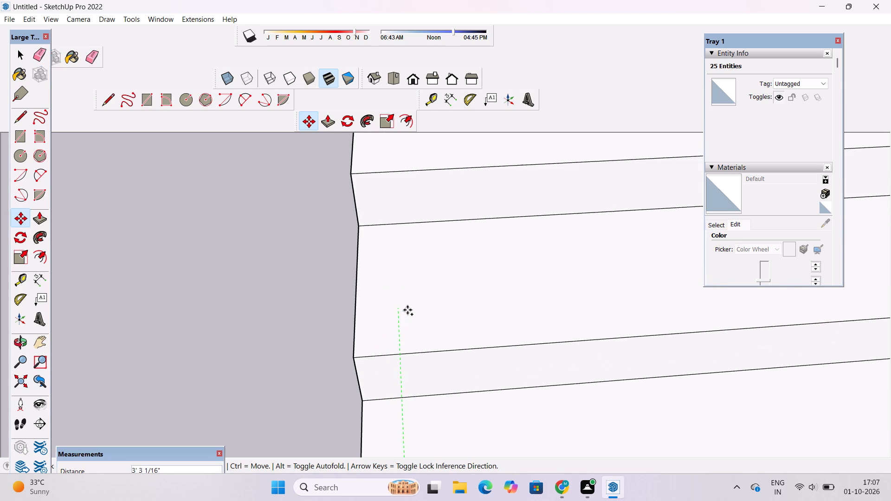
pyautogui.scroll(-2, 403, 315)
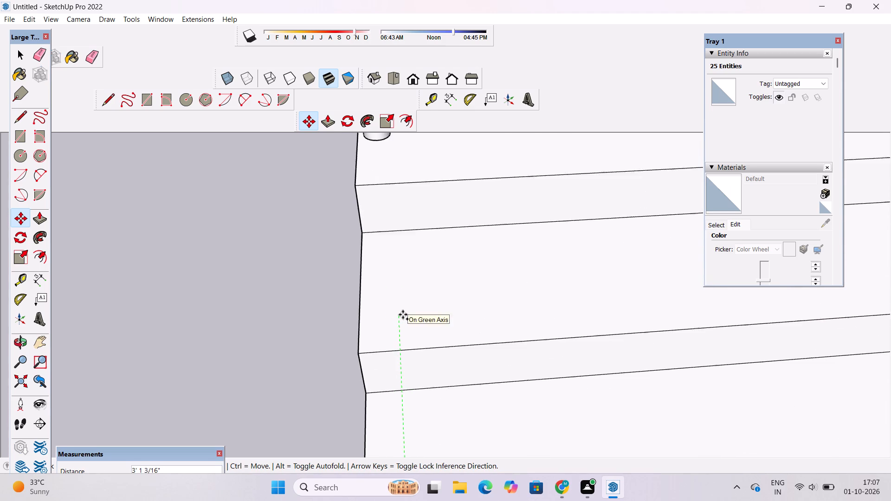
pyautogui.scroll(-2, 403, 315)
pyautogui.scroll(15, 413, 318)
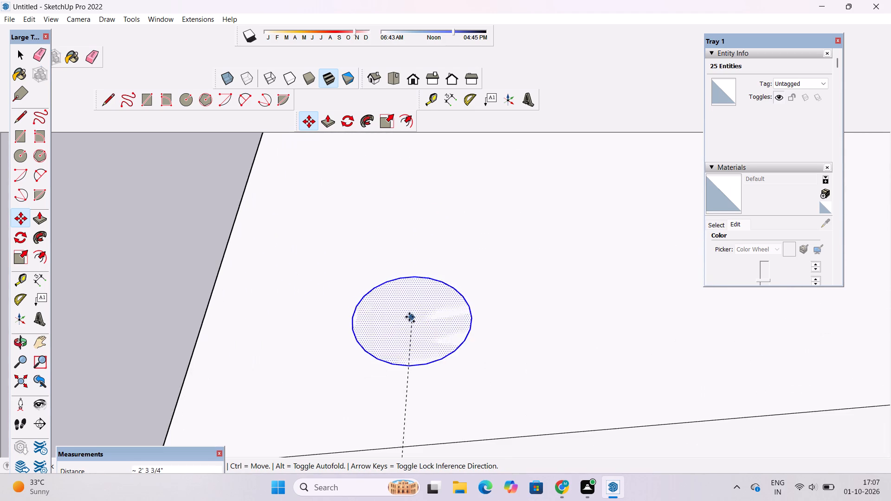
pyautogui.click(377, 316)
pyautogui.scroll(-9, 365, 298)
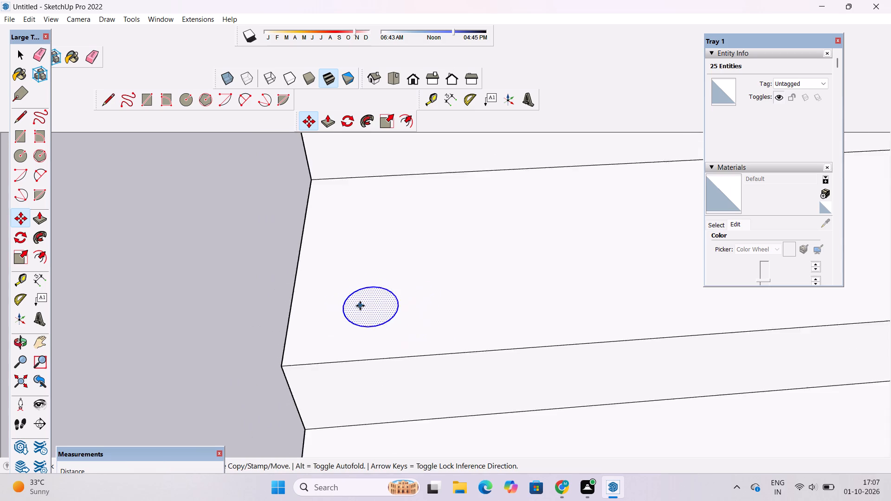
pyautogui.scroll(-7, 360, 306)
pyautogui.press('space')
pyautogui.click(269, 306)
# Set the segment count of the circle on the top step's tread to 60.
pyautogui.scroll(-6, 318, 295)
pyautogui.scroll(9, 339, 310)
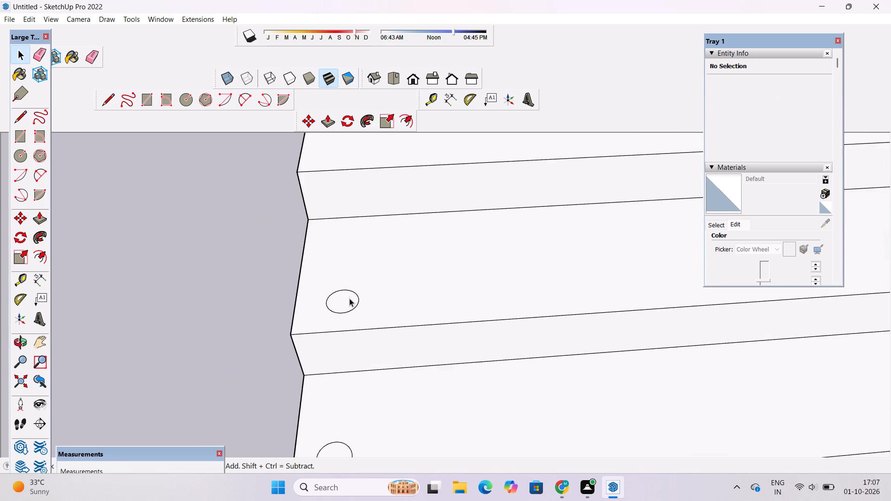
pyautogui.scroll(7, 349, 296)
pyautogui.click(353, 285)
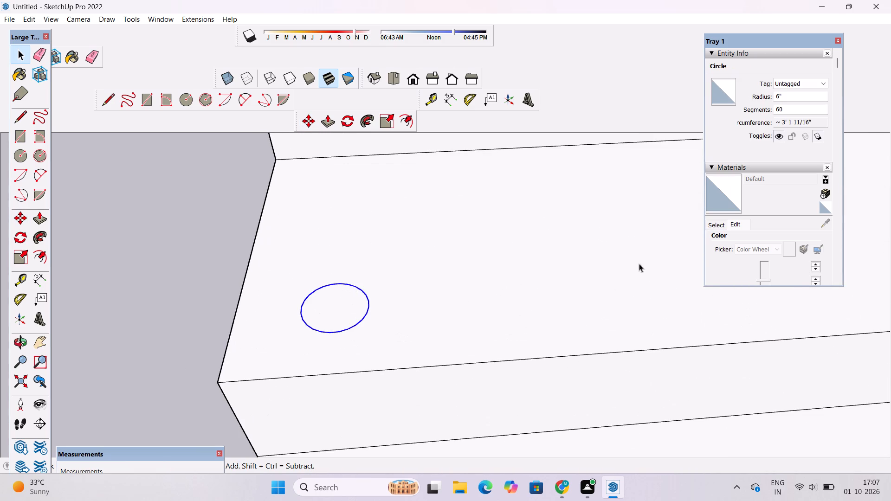
pyautogui.click(792, 112)
pyautogui.press('BackSpace')
pyautogui.press('BackSpace')
pyautogui.press('BackSpace')
pyautogui.press('BackSpace')
pyautogui.press('BackSpace')
pyautogui.press('BackSpace')
pyautogui.press('BackSpace')
pyautogui.press('BackSpace')
pyautogui.press('BackSpace')
pyautogui.press('BackSpace')
pyautogui.press('BackSpace')
pyautogui.press('BackSpace')
pyautogui.write('60')
pyautogui.press('Return')
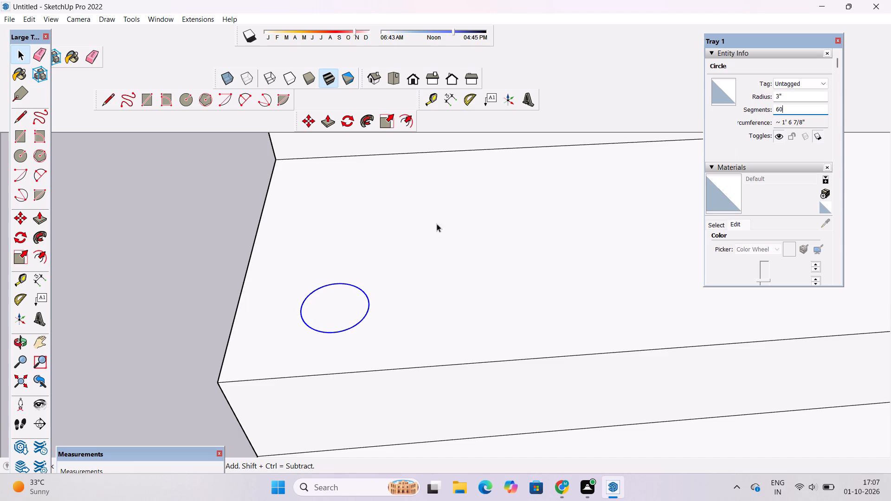
# Set the segment count of the circle on the middle step's tread to 60.
pyautogui.scroll(-15, 371, 251)
pyautogui.scroll(15, 291, 390)
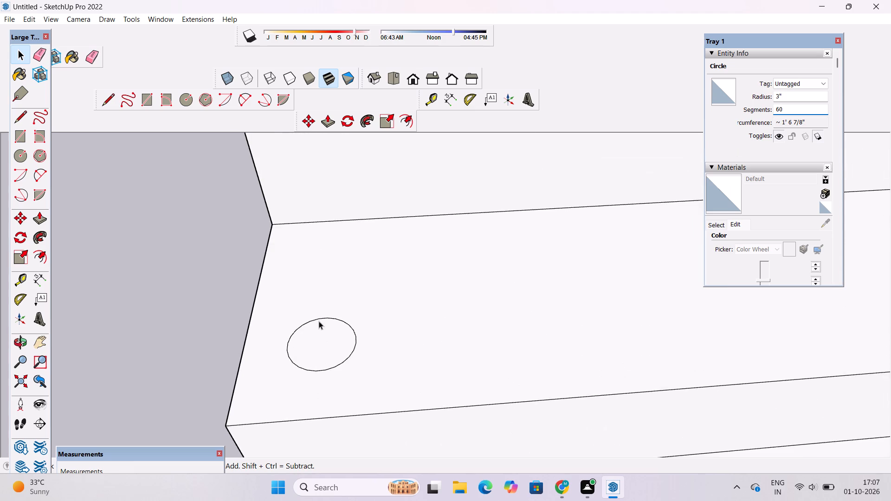
pyautogui.click(323, 315)
pyautogui.click(793, 108)
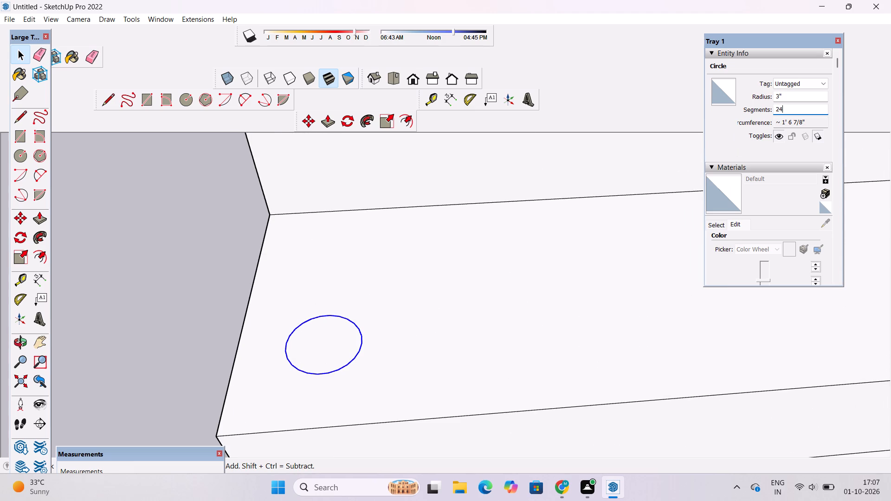
pyautogui.press('BackSpace')
pyautogui.press('BackSpace')
pyautogui.press('BackSpace')
pyautogui.press('BackSpace')
pyautogui.press('BackSpace')
pyautogui.press('BackSpace')
pyautogui.press('BackSpace')
pyautogui.press('BackSpace')
pyautogui.press('BackSpace')
pyautogui.press('BackSpace')
pyautogui.press('BackSpace')
pyautogui.write('60')
pyautogui.press('Return')
# Set the segment count of the circle on the bottom step's tread to 60 and clear the selection.
pyautogui.scroll(-10, 376, 276)
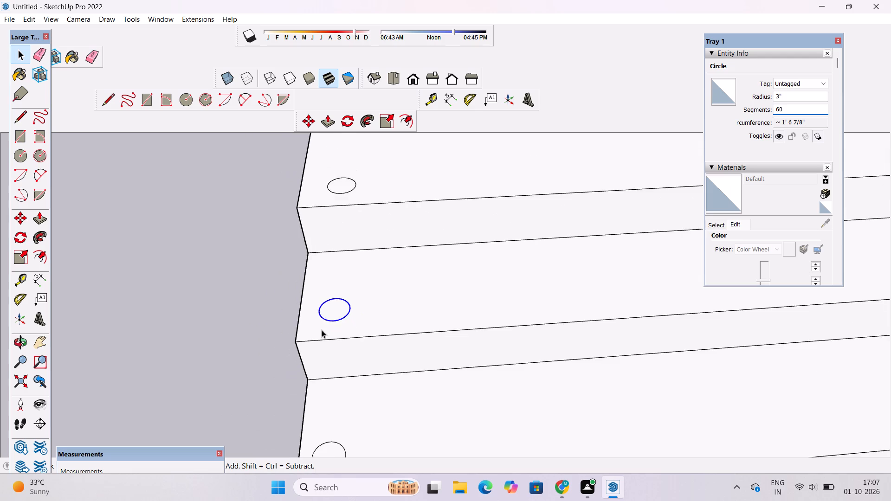
pyautogui.scroll(20, 347, 449)
pyautogui.scroll(5, 347, 449)
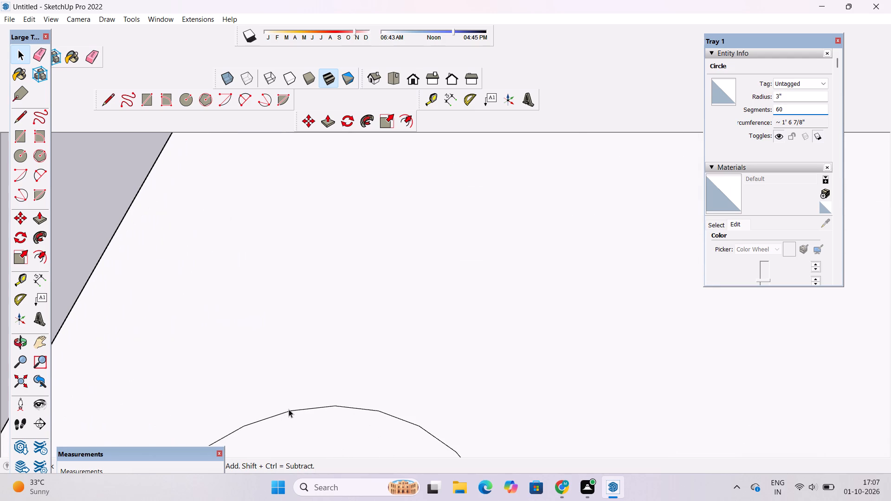
pyautogui.scroll(3, 289, 412)
pyautogui.click(290, 410)
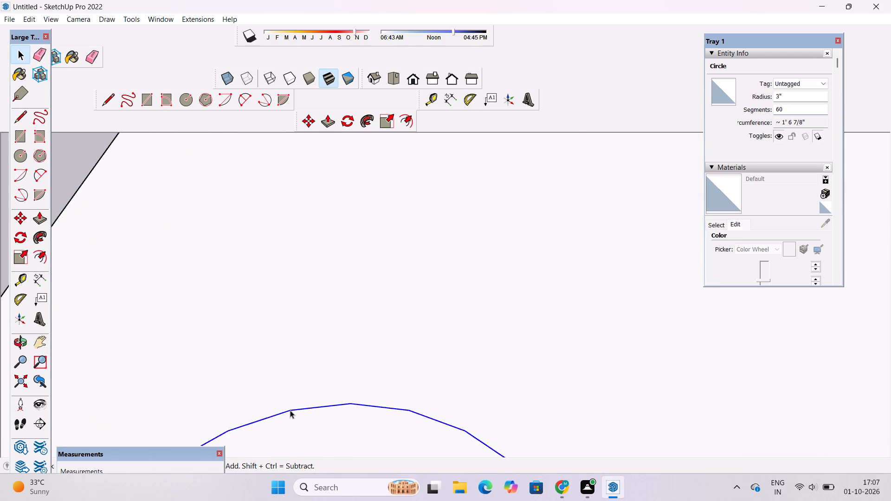
pyautogui.click(794, 111)
pyautogui.press('BackSpace')
pyautogui.press('BackSpace')
pyautogui.press('BackSpace')
pyautogui.press('BackSpace')
pyautogui.press('BackSpace')
pyautogui.press('BackSpace')
pyautogui.press('BackSpace')
pyautogui.press('BackSpace')
pyautogui.press('BackSpace')
pyautogui.press('BackSpace')
pyautogui.press('BackSpace')
pyautogui.press('BackSpace')
pyautogui.press('BackSpace')
pyautogui.write('60')
pyautogui.press('Return')
pyautogui.scroll(-5, 416, 351)
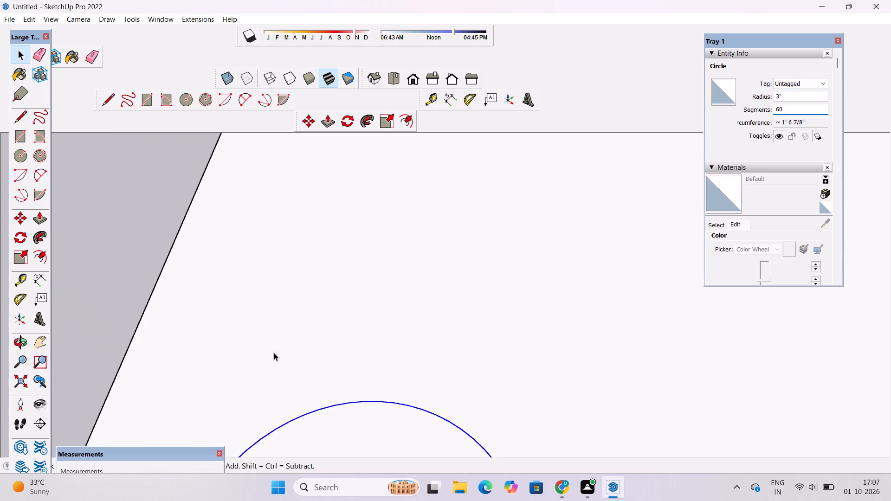
pyautogui.click(119, 289)
# Move the top step's circle, with its face, slightly toward the tread's outer side edge.
pyautogui.scroll(9, 349, 411)
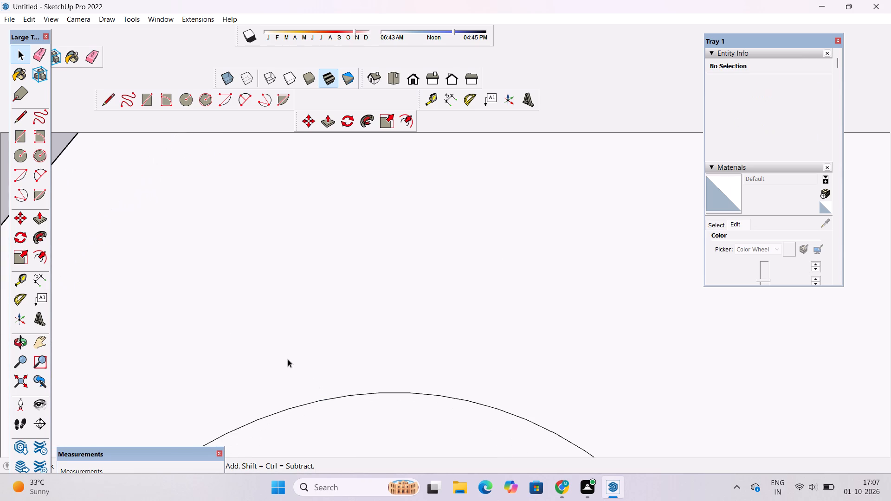
pyautogui.scroll(-20, 286, 355)
pyautogui.scroll(-2, 286, 355)
pyautogui.scroll(-12, 413, 409)
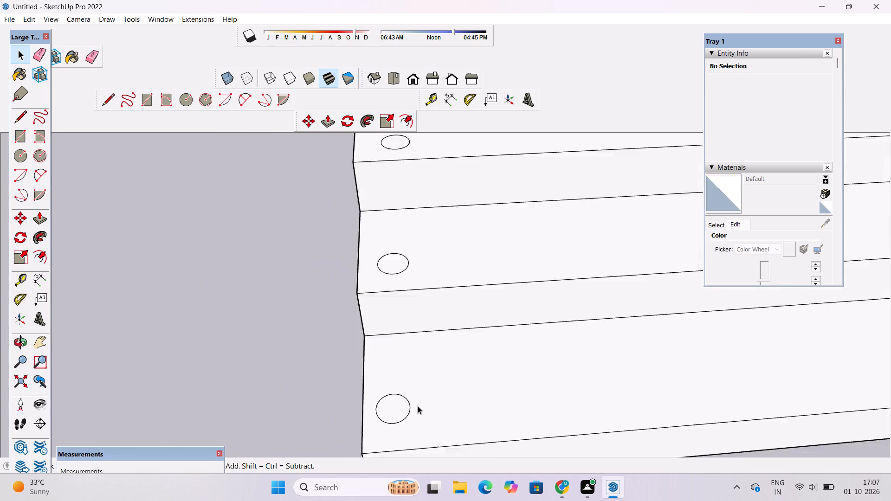
pyautogui.scroll(-8, 418, 406)
pyautogui.press('o')
pyautogui.moveTo(421, 403); pyautogui.dragTo(409, 424)
pyautogui.scroll(-6, 408, 416)
pyautogui.moveTo(412, 417); pyautogui.dragTo(434, 479)
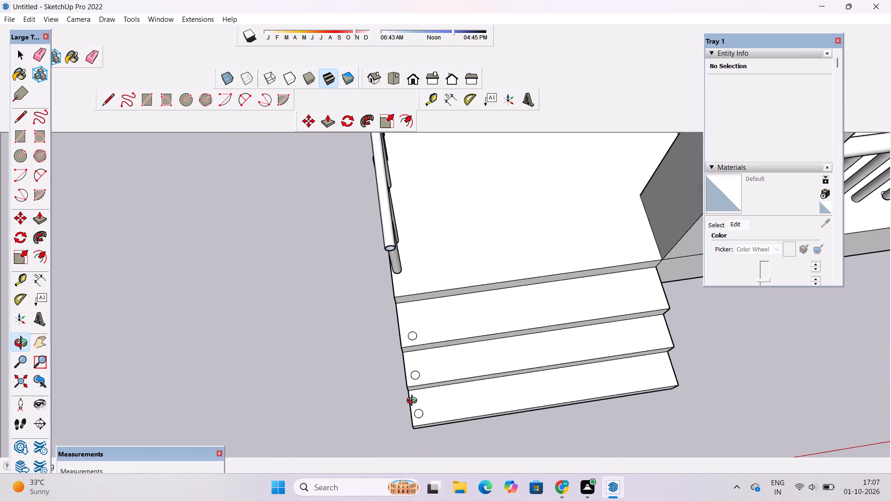
pyautogui.scroll(5, 414, 402)
pyautogui.moveTo(409, 403); pyautogui.dragTo(424, 447)
pyautogui.scroll(-3, 421, 435)
pyautogui.keyDown('shift'); pyautogui.moveTo(418, 431); pyautogui.dragTo(416, 363); pyautogui.keyUp('shift')
pyautogui.keyDown('shift'); pyautogui.scroll(5, 413, 293); pyautogui.keyUp('shift')
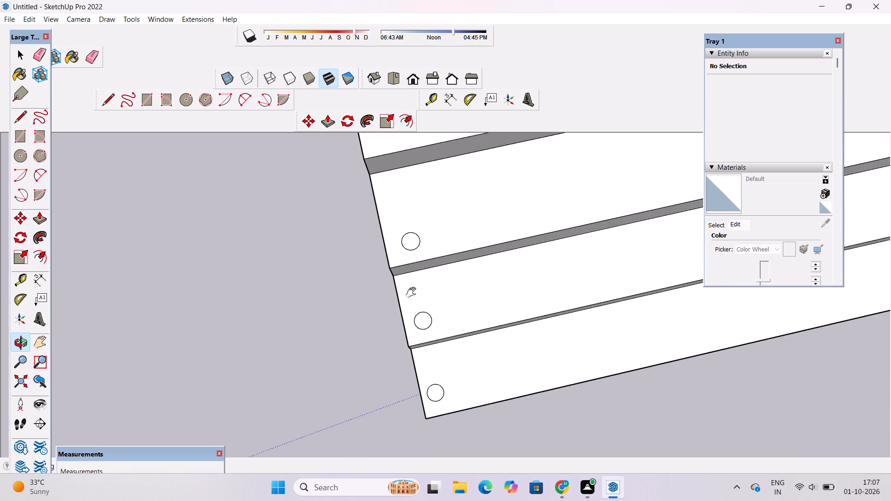
pyautogui.keyDown('shift'); pyautogui.moveTo(413, 296); pyautogui.dragTo(412, 315); pyautogui.keyUp('shift')
pyautogui.press('space')
pyautogui.doubleClick(413, 257)
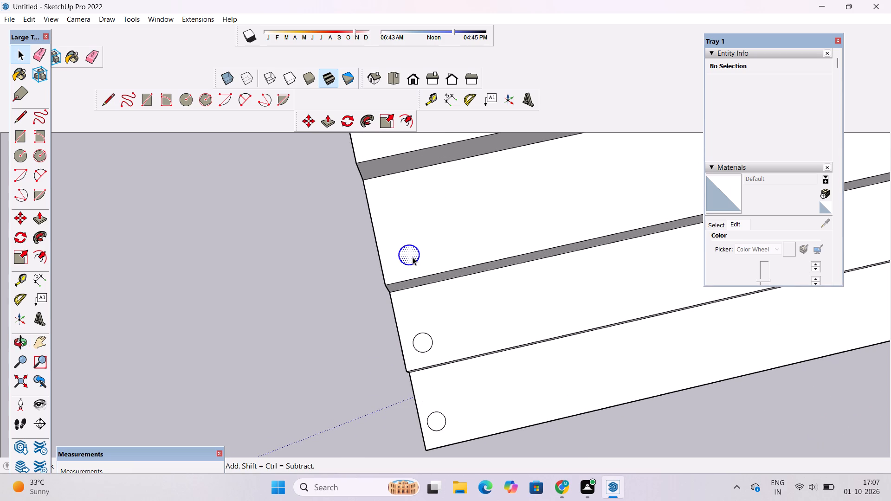
pyautogui.press('m')
pyautogui.scroll(3, 416, 257)
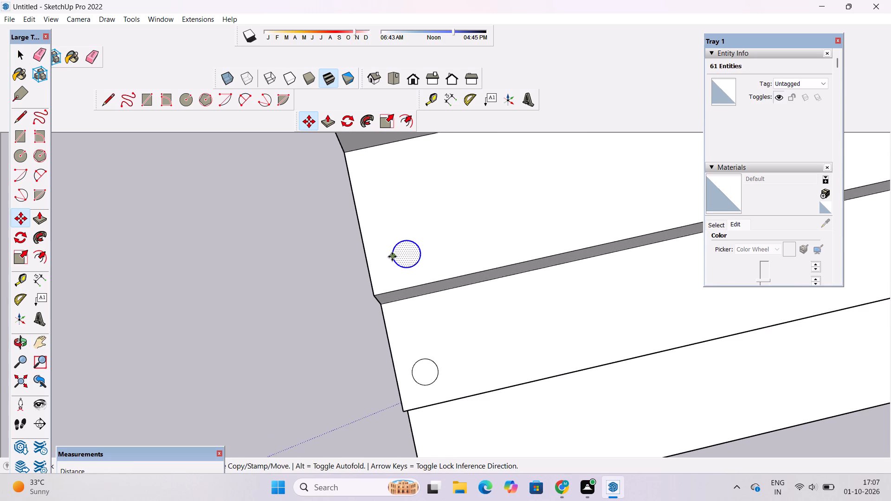
pyautogui.click(392, 257)
pyautogui.click(384, 258)
# Move the middle step's circle, with its face, slightly toward the tread's outer side edge and clear the selection.
pyautogui.scroll(-5, 394, 217)
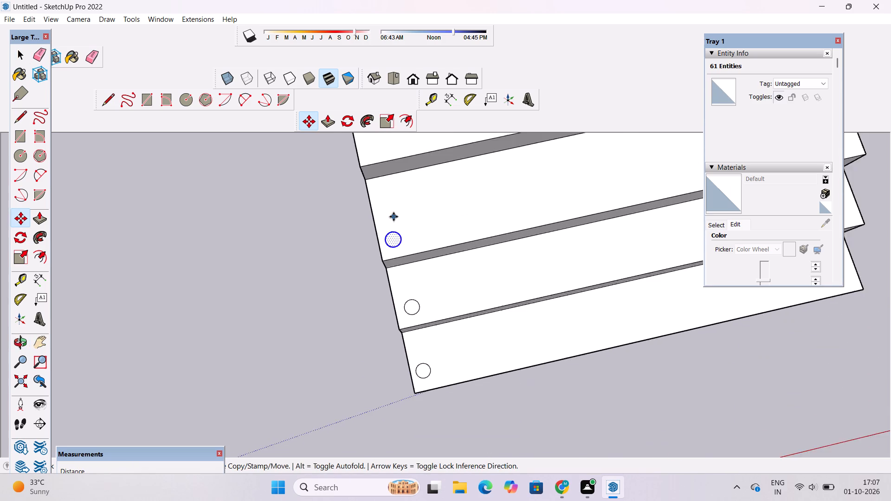
pyautogui.scroll(-3, 394, 217)
pyautogui.press('space')
pyautogui.scroll(5, 400, 297)
pyautogui.click(417, 298)
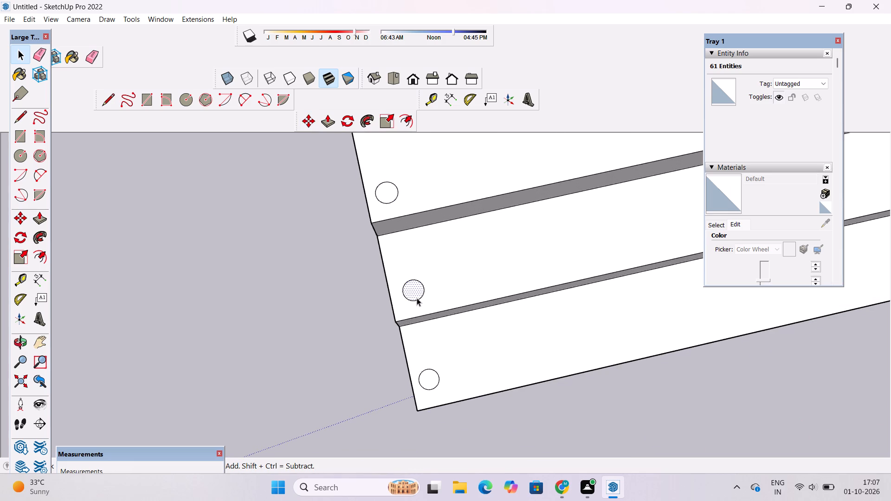
pyautogui.doubleClick(415, 293)
pyautogui.press('m')
pyautogui.scroll(7, 415, 293)
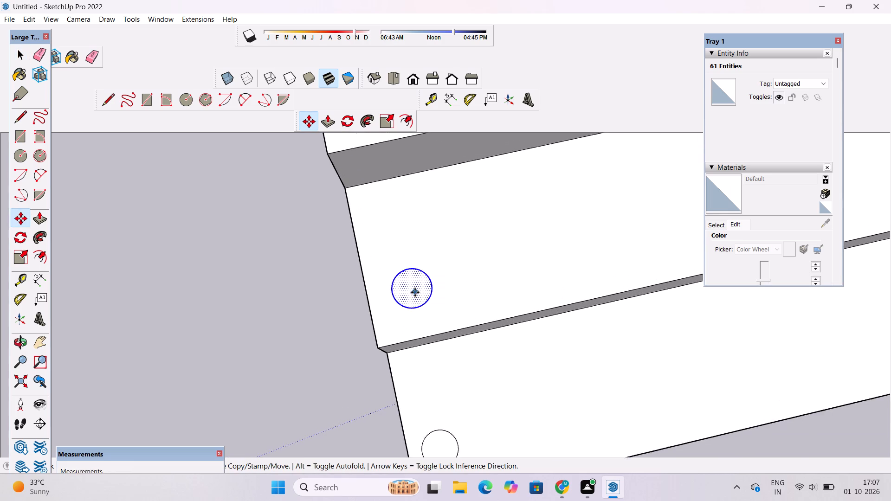
pyautogui.click(388, 292)
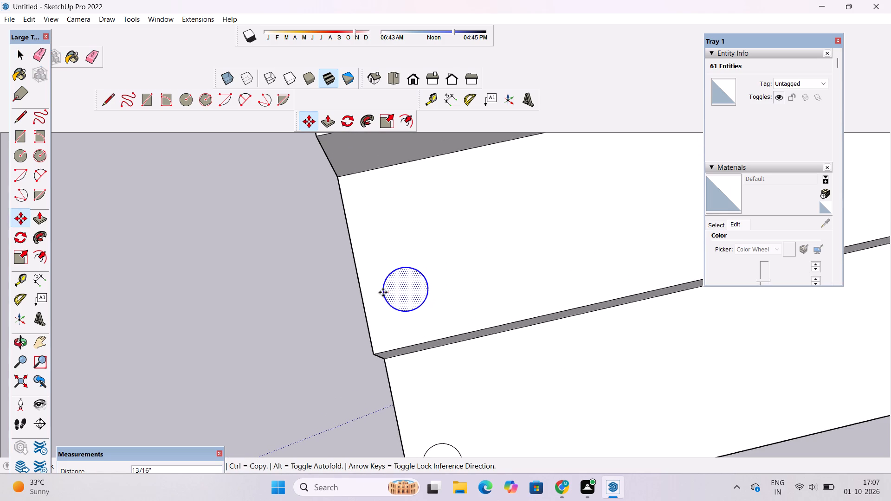
pyautogui.click(375, 295)
pyautogui.press('space')
pyautogui.scroll(-6, 395, 304)
pyautogui.click(298, 303)
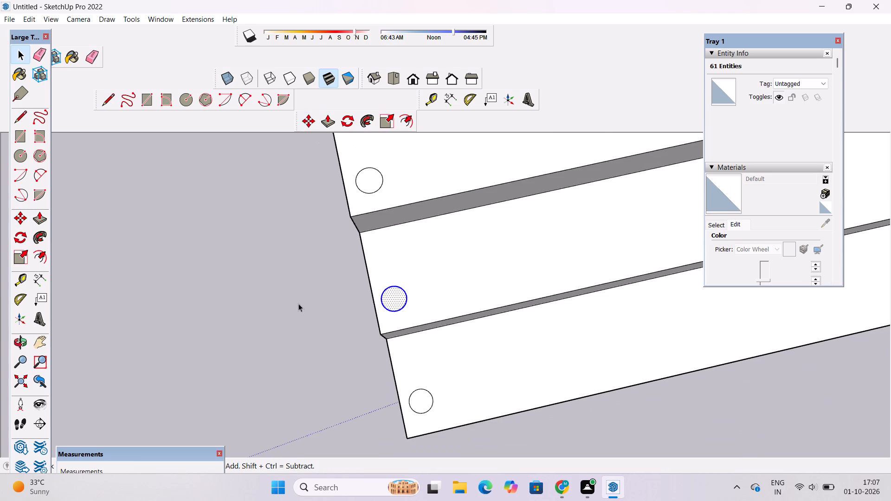
# Draw a 5' vertical line up from the centre of the bottom tread's circle.
pyautogui.scroll(-8, 405, 284)
pyautogui.scroll(8, 384, 224)
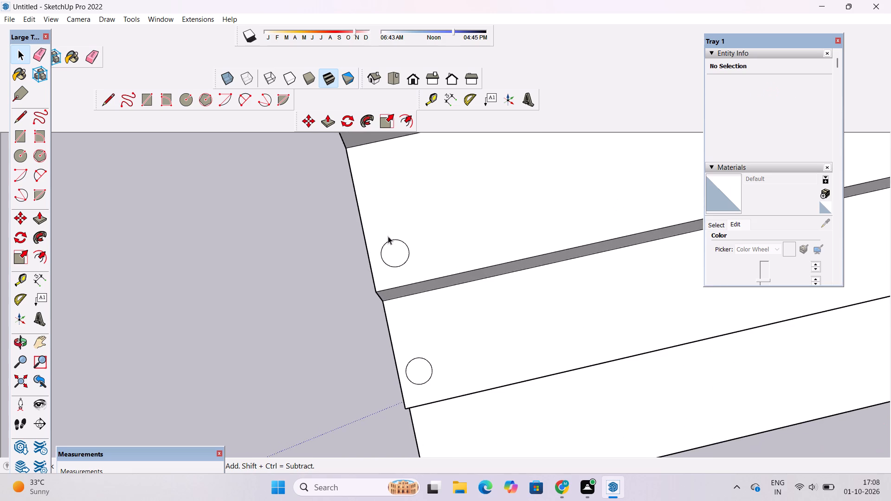
pyautogui.scroll(-3, 390, 238)
pyautogui.press('o')
pyautogui.moveTo(481, 295); pyautogui.dragTo(435, 241)
pyautogui.scroll(-4, 432, 234)
pyautogui.moveTo(441, 264); pyautogui.dragTo(426, 253)
pyautogui.keyDown('shift'); pyautogui.click(426, 252); pyautogui.keyUp('shift')
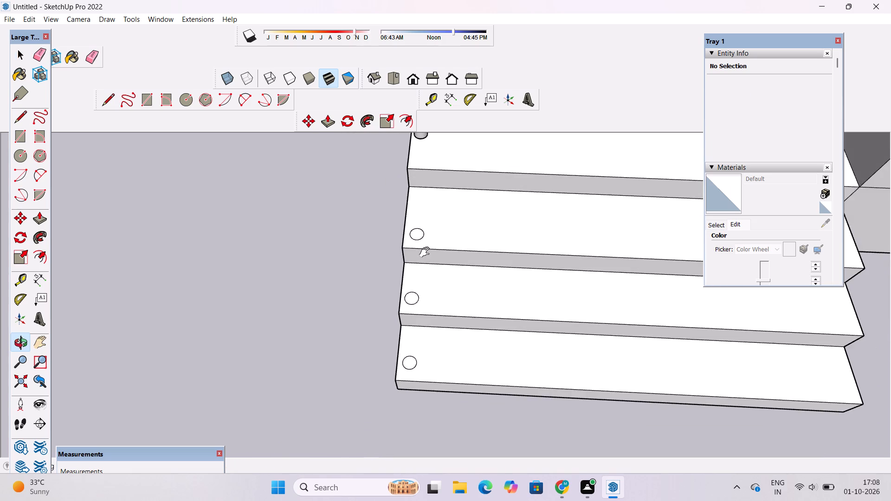
pyautogui.keyDown('shift'); pyautogui.moveTo(425, 336); pyautogui.dragTo(422, 402); pyautogui.keyUp('shift')
pyautogui.scroll(-5, 421, 390)
pyautogui.moveTo(421, 387); pyautogui.dragTo(426, 349)
pyautogui.moveTo(426, 349); pyautogui.dragTo(417, 300)
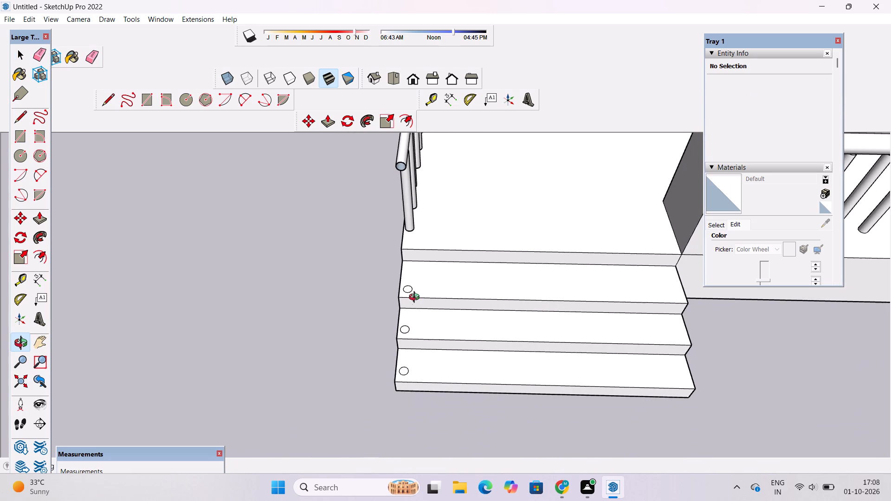
pyautogui.press('l')
pyautogui.scroll(8, 414, 371)
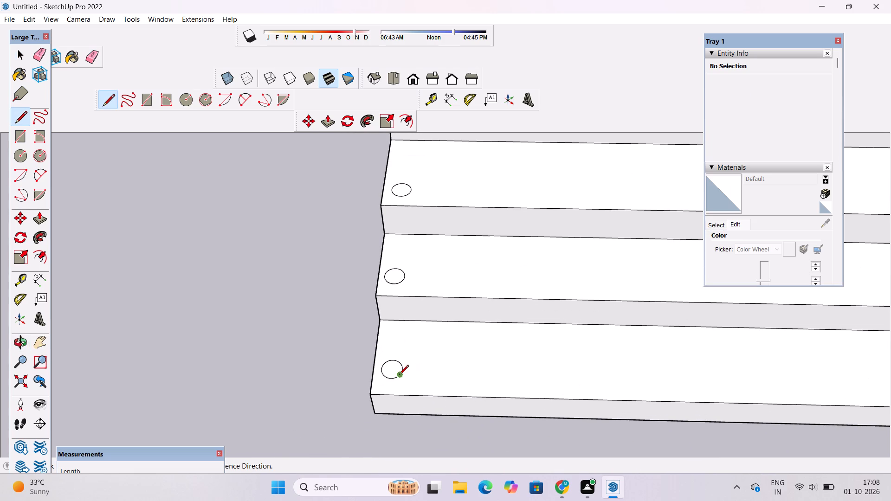
pyautogui.click(392, 370)
pyautogui.scroll(-8, 392, 370)
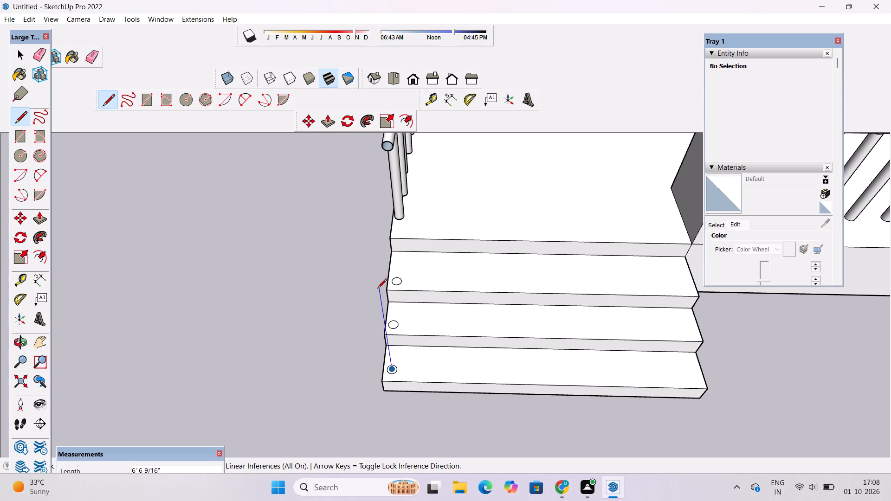
pyautogui.scroll(2, 377, 289)
pyautogui.scroll(-2, 377, 290)
pyautogui.scroll(1, 373, 262)
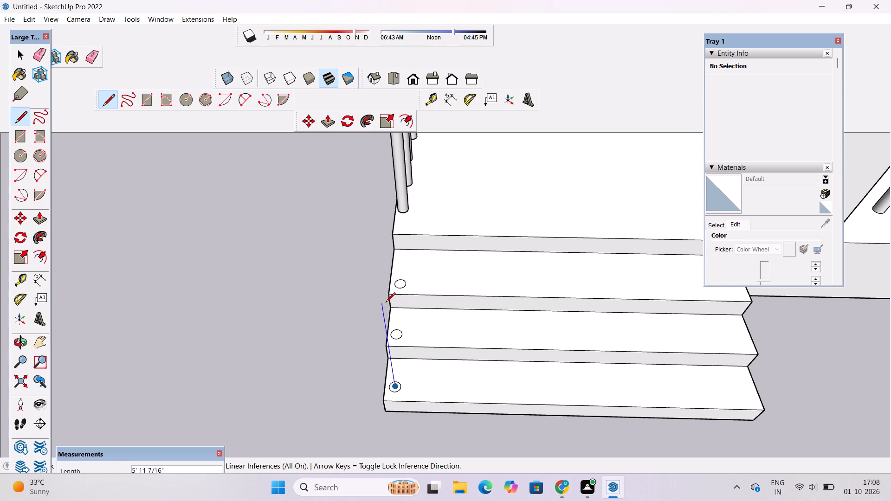
pyautogui.write("5'")
pyautogui.press('Return')
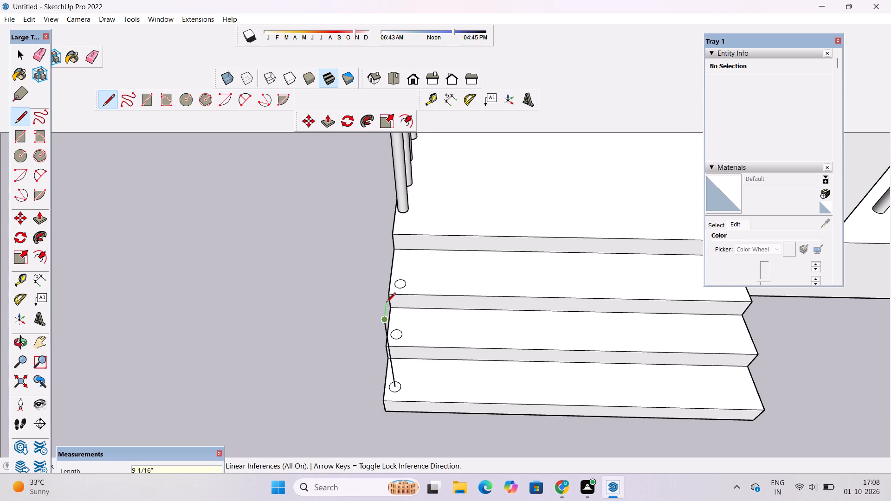
# Draw a sloped line about 7' 7" long from the top of the vertical line to the end face of the porch handrail.
pyautogui.scroll(-5, 387, 306)
pyautogui.scroll(10, 387, 212)
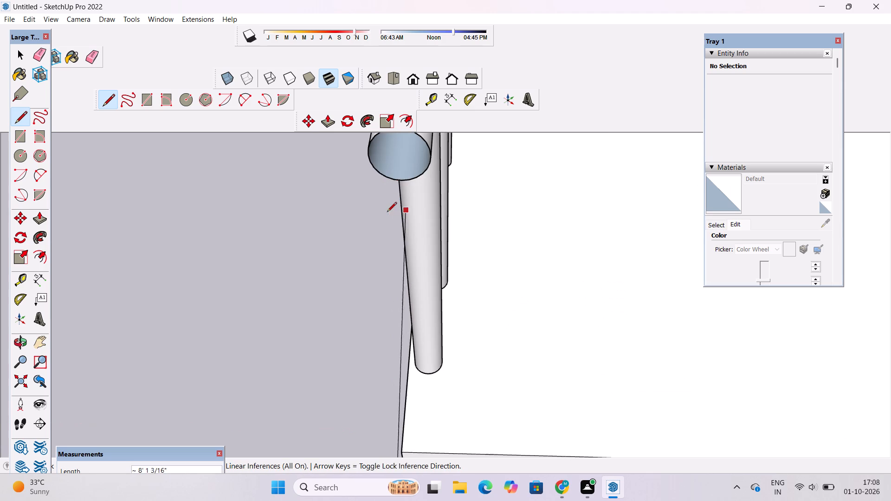
pyautogui.scroll(-8, 402, 155)
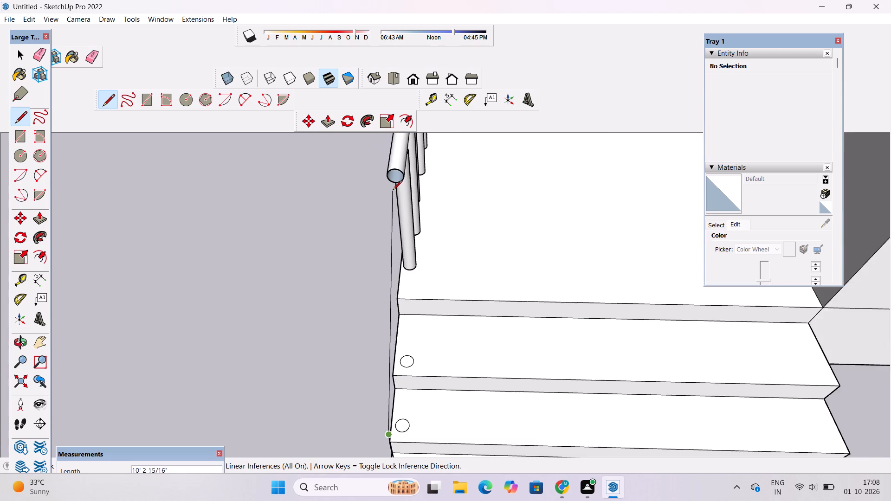
pyautogui.scroll(-2, 393, 191)
pyautogui.scroll(4, 394, 177)
pyautogui.click(394, 177)
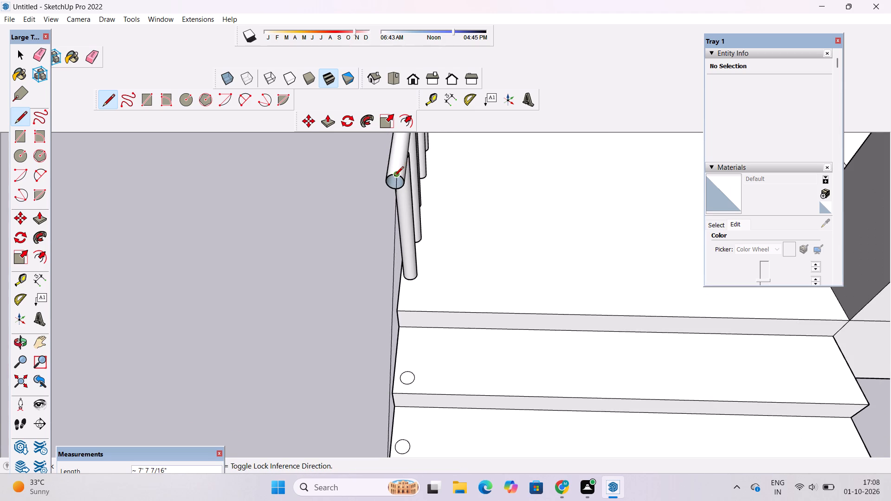
# Sweep the bottom tread's circle with Follow Me along the vertical and sloped lines to form the round step handrail.
pyautogui.press('o')
pyautogui.scroll(-5, 394, 177)
pyautogui.moveTo(498, 246); pyautogui.dragTo(362, 238)
pyautogui.scroll(-6, 357, 236)
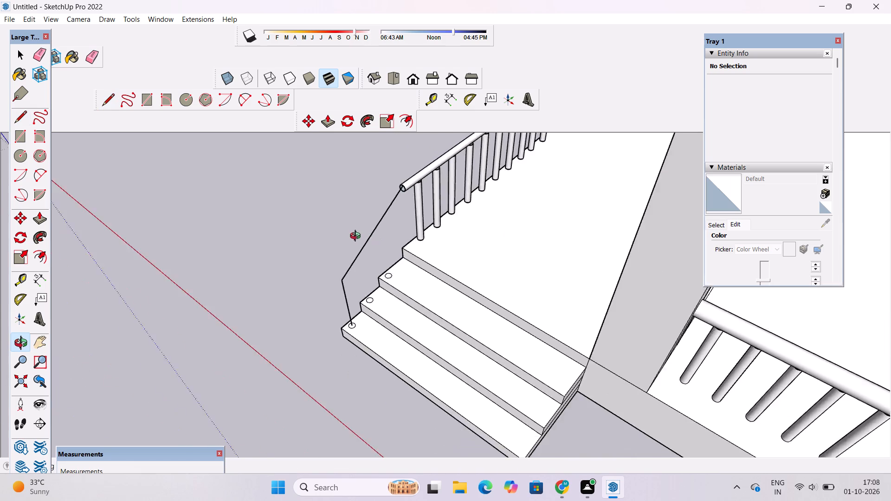
pyautogui.moveTo(425, 289); pyautogui.dragTo(401, 280)
pyautogui.moveTo(460, 289); pyautogui.dragTo(421, 278)
pyautogui.moveTo(415, 269); pyautogui.dragTo(469, 292)
pyautogui.moveTo(463, 303); pyautogui.dragTo(427, 283)
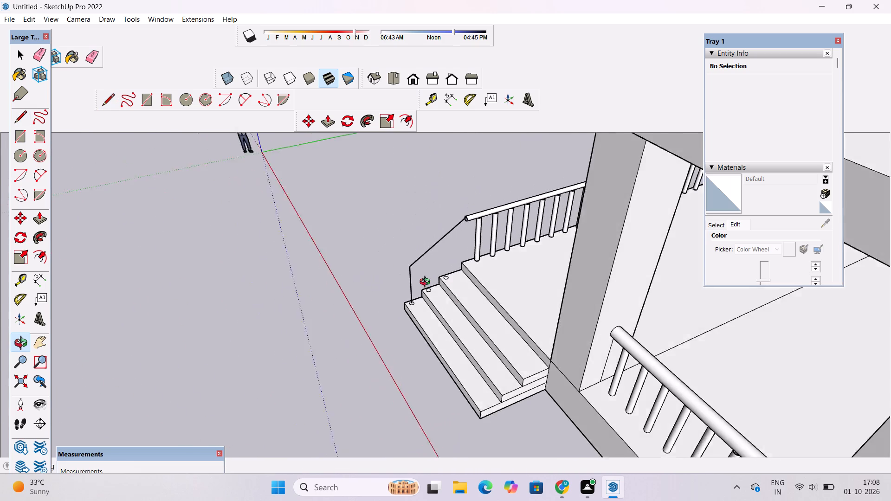
pyautogui.moveTo(427, 283); pyautogui.dragTo(426, 282)
pyautogui.scroll(-1, 421, 273)
pyautogui.scroll(3, 424, 257)
pyautogui.keyDown('shift'); pyautogui.moveTo(444, 261); pyautogui.dragTo(445, 278); pyautogui.keyUp('shift')
pyautogui.moveTo(451, 296); pyautogui.dragTo(489, 316)
pyautogui.scroll(3, 446, 342)
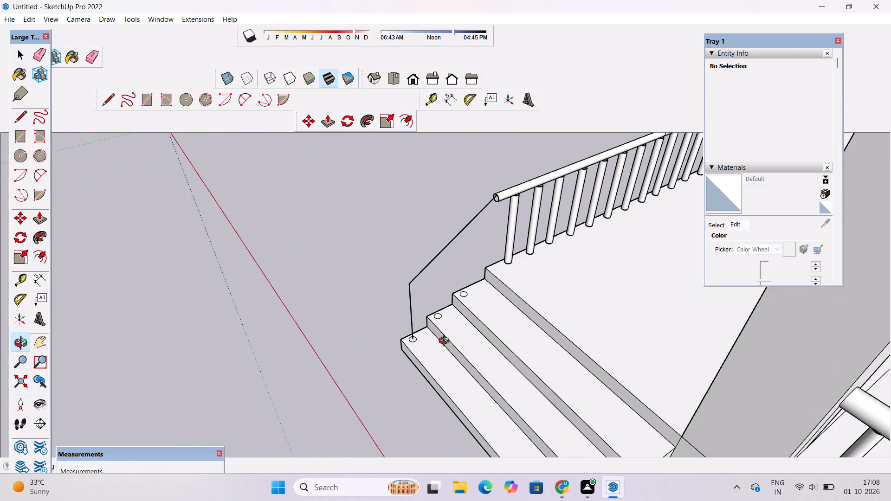
pyautogui.keyDown('shift'); pyautogui.moveTo(445, 340); pyautogui.dragTo(427, 347); pyautogui.keyUp('shift')
pyautogui.press('space')
pyautogui.scroll(10, 379, 341)
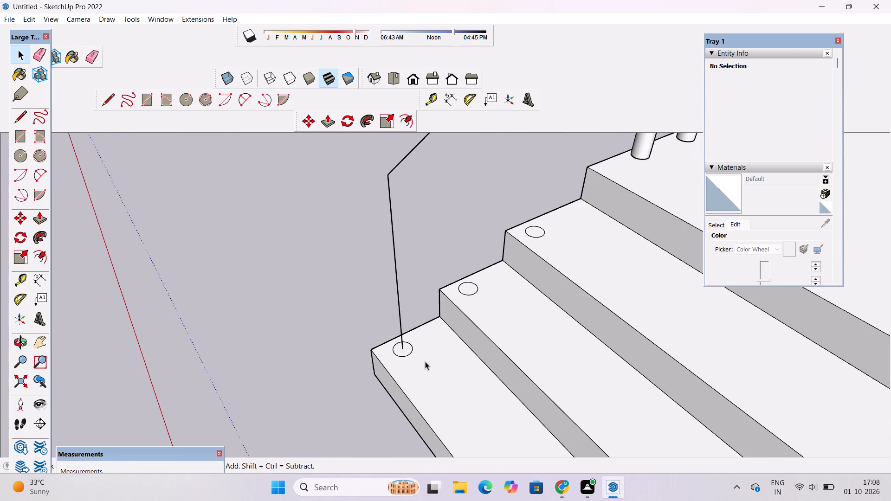
pyautogui.scroll(11, 425, 361)
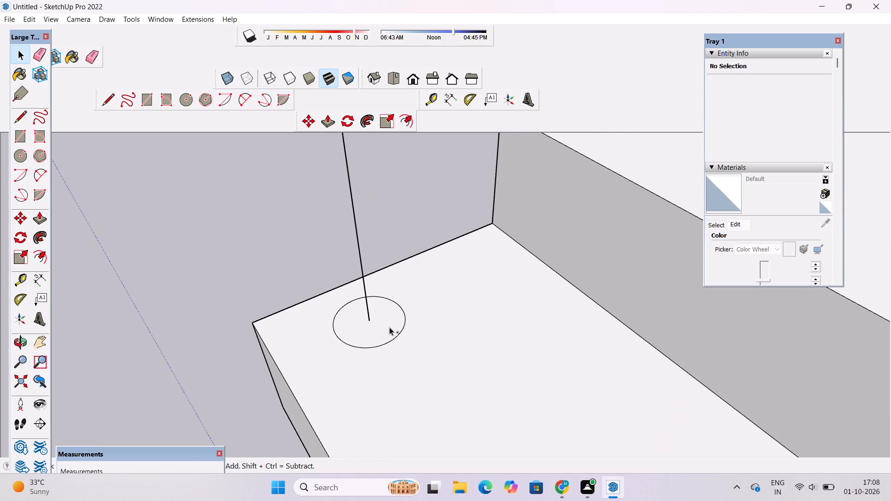
pyautogui.keyDown('ctrl'); pyautogui.doubleClick(389, 327); pyautogui.keyUp('ctrl')
pyautogui.keyDown('ctrl'); pyautogui.click(360, 248); pyautogui.keyUp('ctrl')
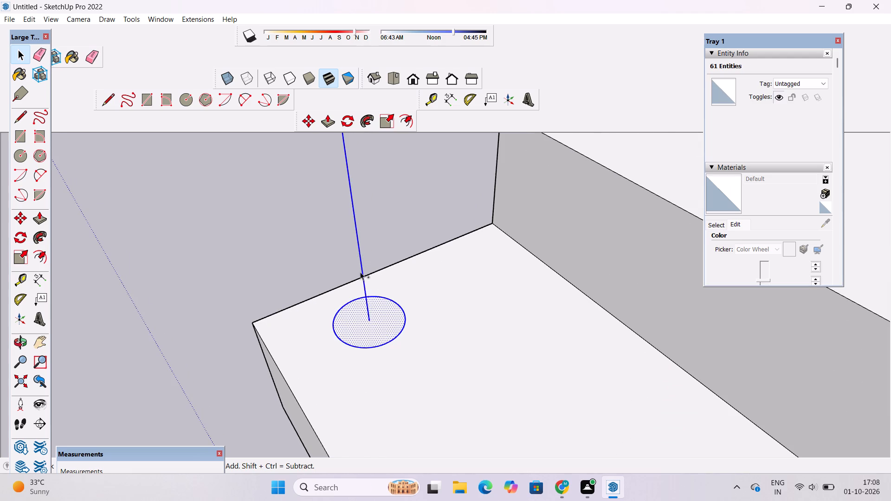
pyautogui.keyDown('ctrl'); pyautogui.scroll(-19, 365, 365); pyautogui.keyUp('ctrl')
pyautogui.keyDown('ctrl'); pyautogui.scroll(4, 380, 221); pyautogui.keyUp('ctrl')
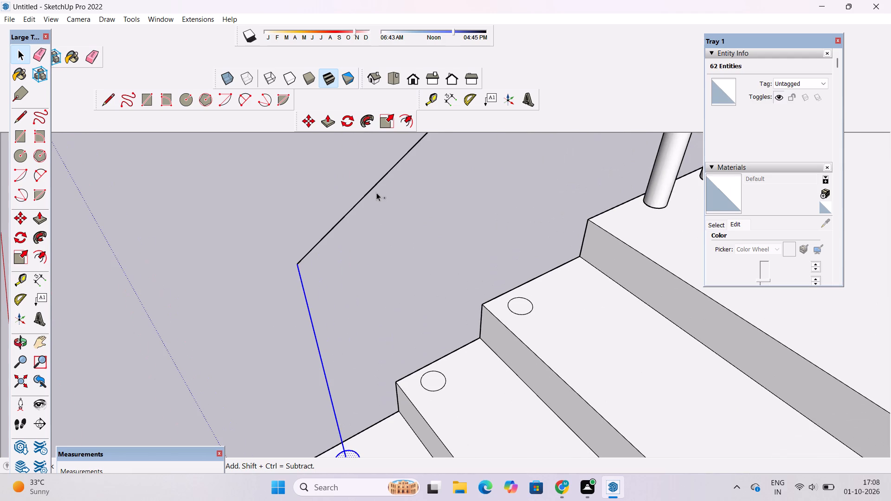
pyautogui.keyDown('ctrl'); pyautogui.click(377, 184); pyautogui.keyUp('ctrl')
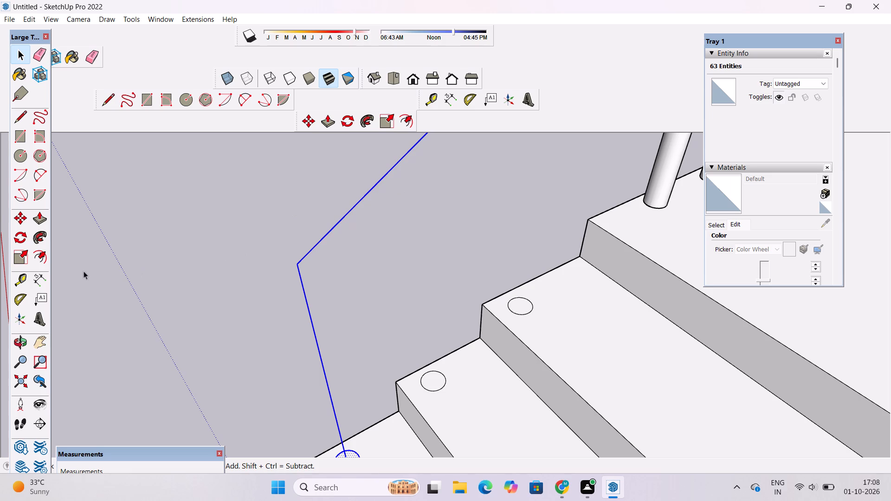
pyautogui.click(38, 236)
pyautogui.scroll(-5, 174, 193)
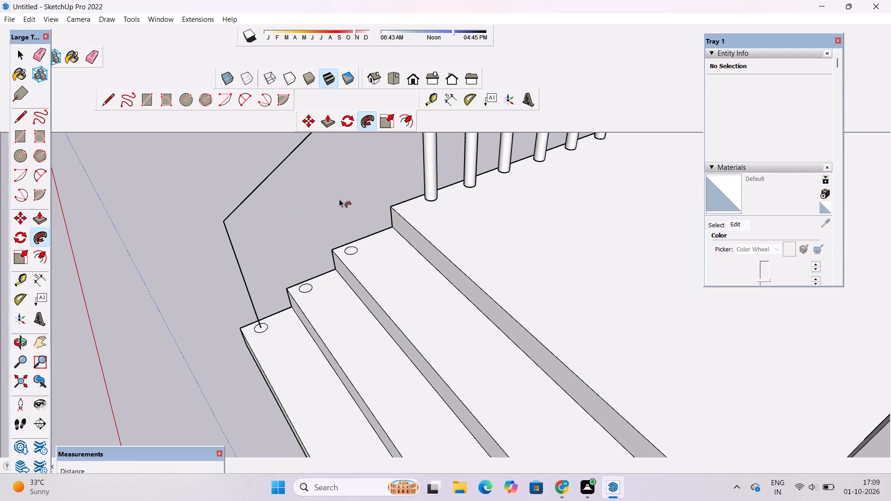
pyautogui.scroll(-1, 352, 206)
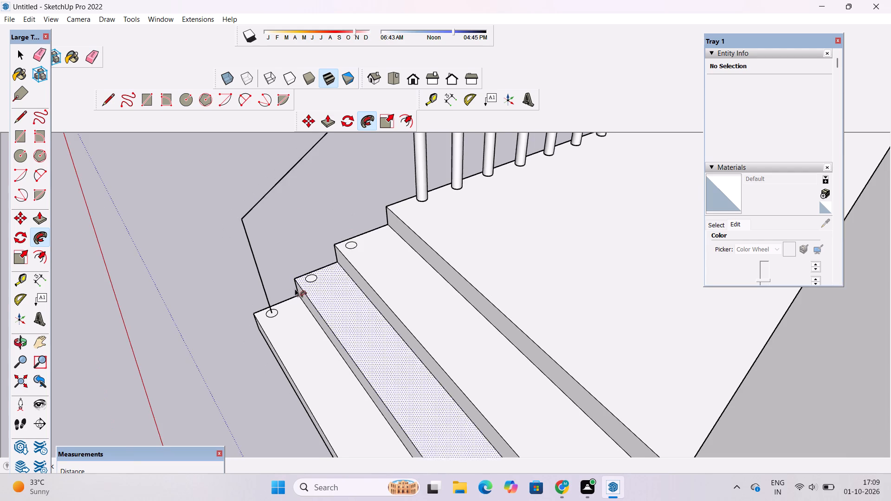
pyautogui.scroll(10, 269, 302)
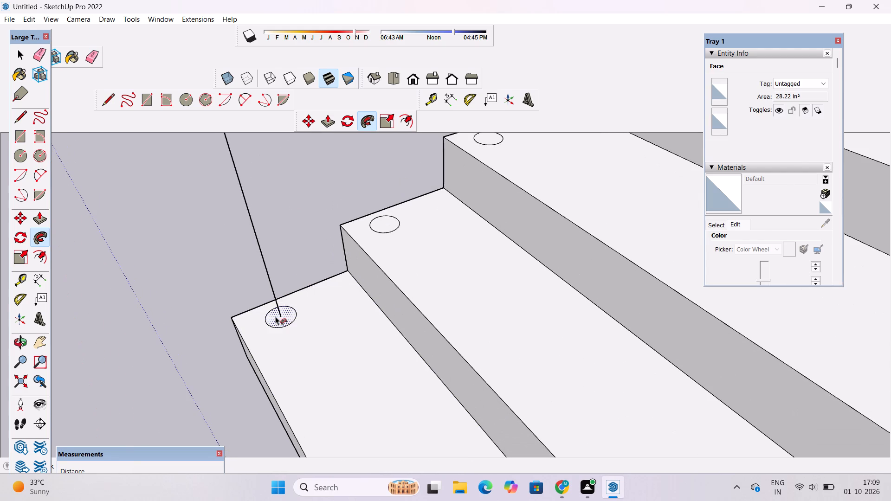
pyautogui.click(275, 316)
pyautogui.scroll(-20, 284, 336)
pyautogui.scroll(-3, 284, 336)
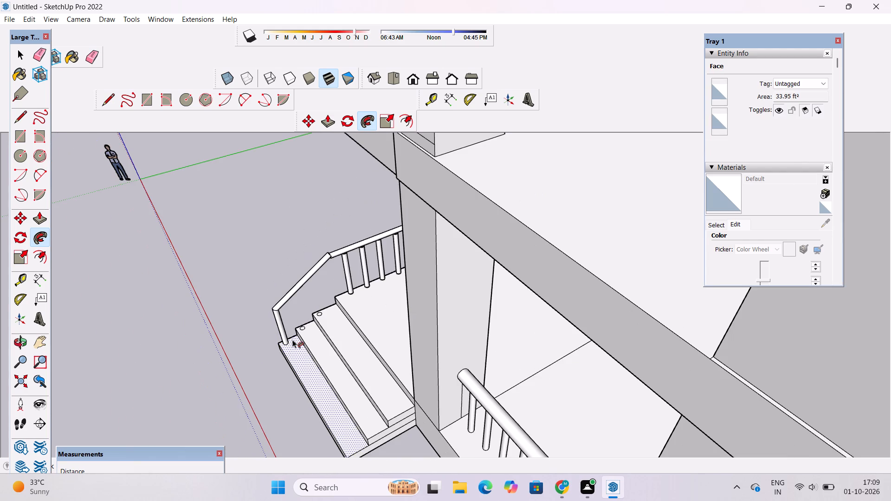
pyautogui.press('space')
# Examine the step handrail, its joint with the porch handrail, and its fit with the house from several angles.
pyautogui.press('o')
pyautogui.scroll(8, 292, 336)
pyautogui.moveTo(283, 303); pyautogui.dragTo(417, 303)
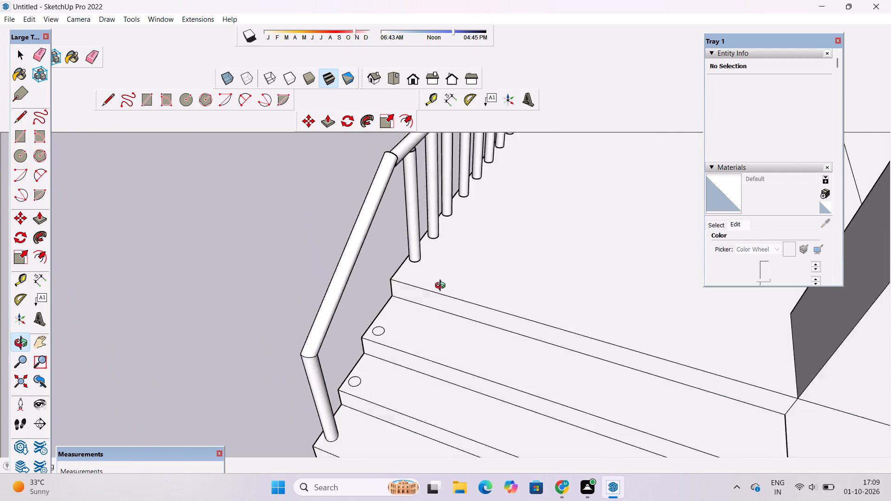
pyautogui.scroll(-8, 444, 283)
pyautogui.scroll(13, 423, 238)
pyautogui.moveTo(454, 264); pyautogui.dragTo(449, 265)
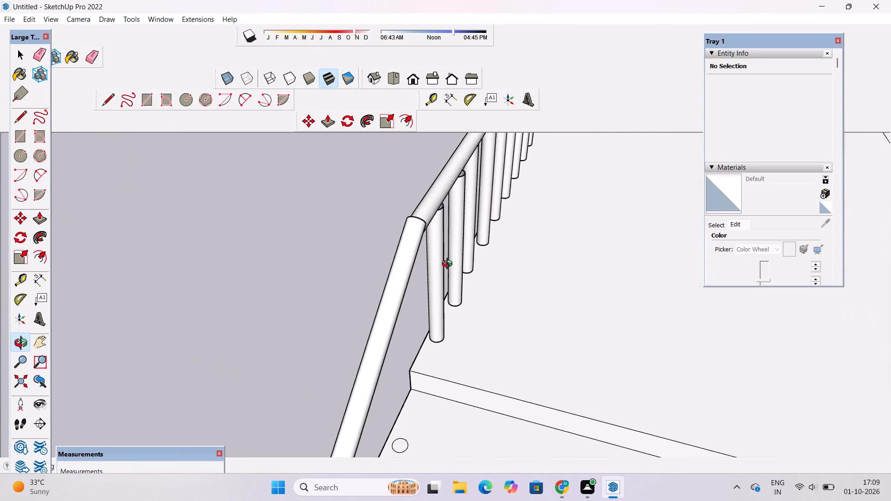
pyautogui.moveTo(449, 265); pyautogui.dragTo(407, 247)
pyautogui.scroll(-16, 397, 245)
pyautogui.moveTo(355, 275); pyautogui.dragTo(426, 265)
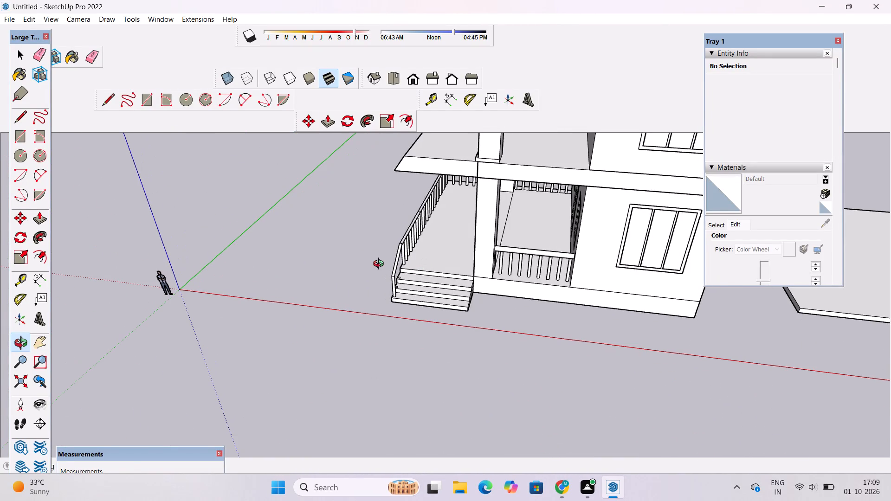
pyautogui.scroll(-4, 463, 319)
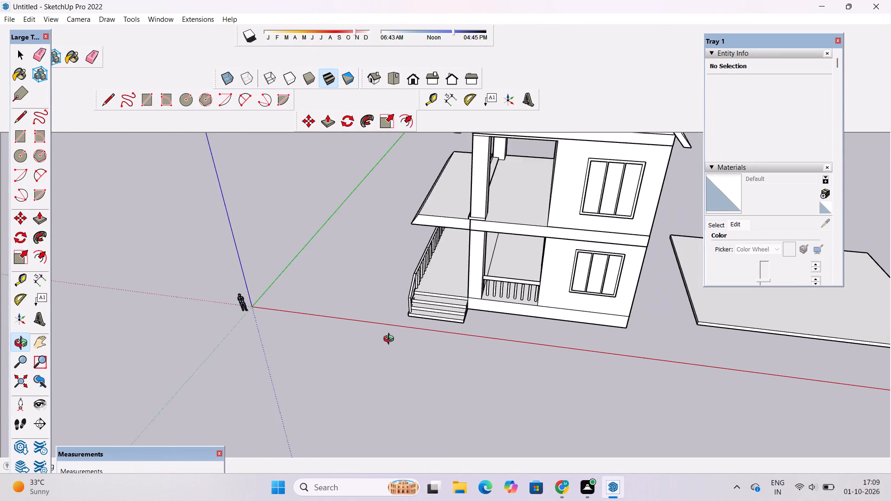
pyautogui.scroll(6, 382, 334)
# Draw a vertical line about 5' 3" long from the centre of the top step's circle to the sloped handrail's underside.
pyautogui.moveTo(396, 330); pyautogui.dragTo(644, 320)
pyautogui.scroll(8, 539, 271)
pyautogui.moveTo(482, 263); pyautogui.dragTo(430, 325)
pyautogui.scroll(4, 412, 317)
pyautogui.moveTo(411, 317); pyautogui.dragTo(432, 376)
pyautogui.scroll(4, 424, 342)
pyautogui.keyDown('shift'); pyautogui.moveTo(421, 347); pyautogui.dragTo(366, 320); pyautogui.keyUp('shift')
pyautogui.scroll(4, 356, 317)
pyautogui.moveTo(354, 324); pyautogui.dragTo(401, 334)
pyautogui.scroll(3, 332, 334)
pyautogui.moveTo(348, 340); pyautogui.dragTo(370, 344)
pyautogui.press('l')
pyautogui.scroll(4, 370, 344)
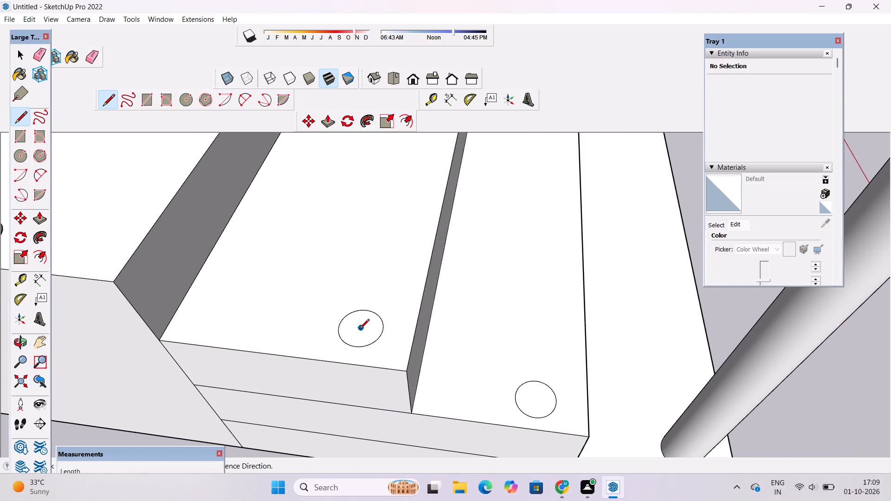
pyautogui.click(360, 329)
pyautogui.scroll(-10, 360, 329)
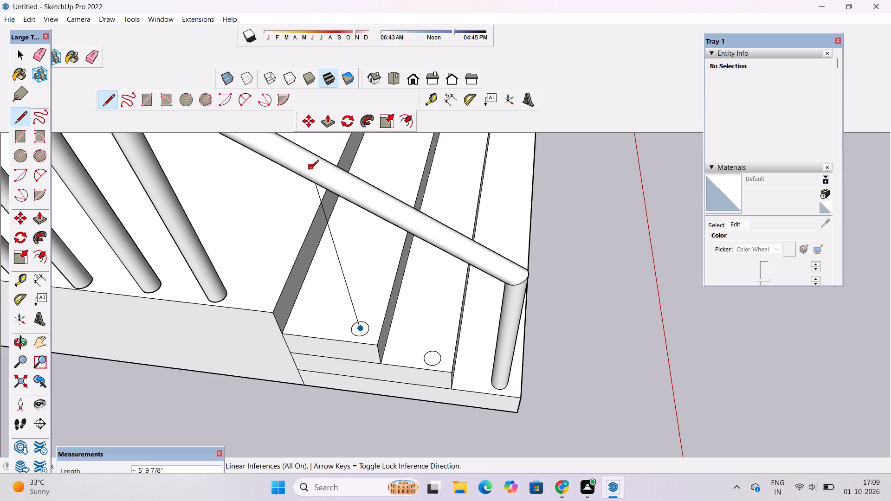
pyautogui.press('o')
pyautogui.scroll(-2, 316, 207)
pyautogui.moveTo(436, 269); pyautogui.dragTo(97, 303)
pyautogui.moveTo(538, 307); pyautogui.dragTo(431, 314)
pyautogui.keyDown('shift'); pyautogui.moveTo(452, 297); pyautogui.dragTo(454, 403); pyautogui.keyUp('shift')
pyautogui.moveTo(459, 406); pyautogui.dragTo(405, 279)
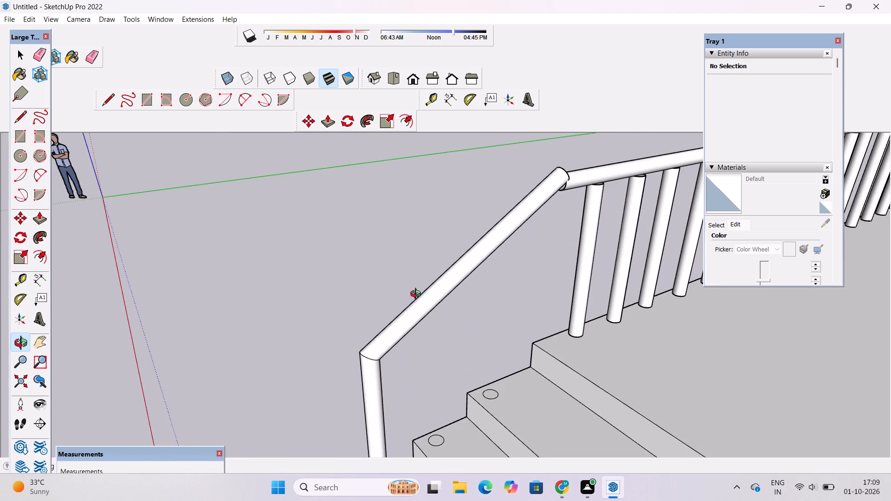
pyautogui.moveTo(507, 405); pyautogui.dragTo(464, 385)
pyautogui.moveTo(415, 393); pyautogui.dragTo(419, 343)
pyautogui.moveTo(439, 360); pyautogui.dragTo(392, 361)
pyautogui.scroll(1, 368, 349)
pyautogui.keyDown('shift'); pyautogui.moveTo(398, 347); pyautogui.dragTo(385, 390); pyautogui.keyUp('shift')
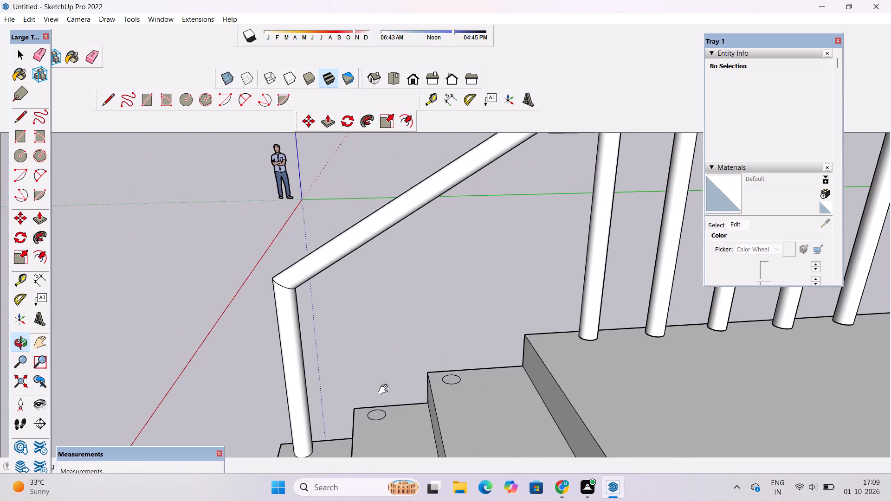
pyautogui.keyDown('shift'); pyautogui.scroll(-4, 386, 390); pyautogui.keyUp('shift')
pyautogui.press('l')
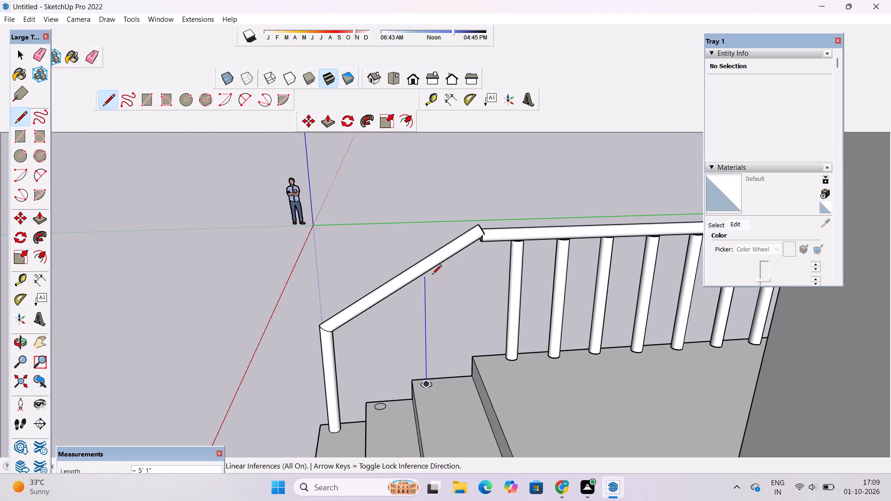
pyautogui.scroll(3, 428, 275)
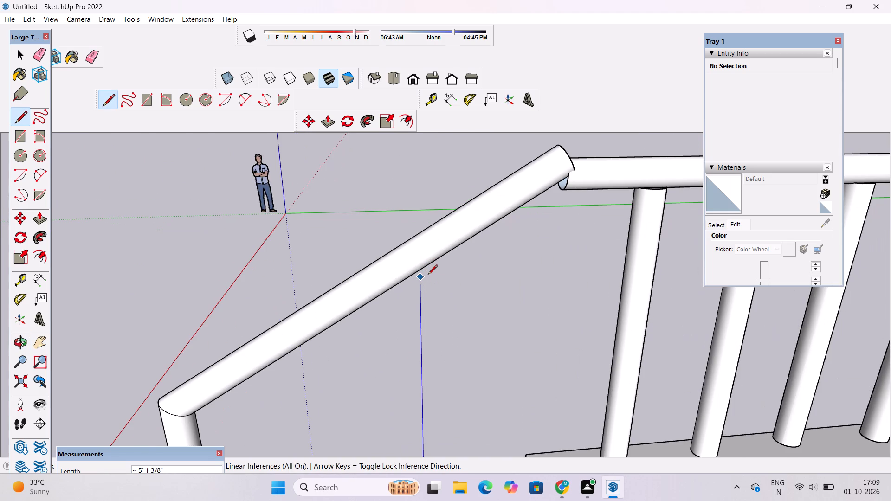
pyautogui.scroll(2, 427, 273)
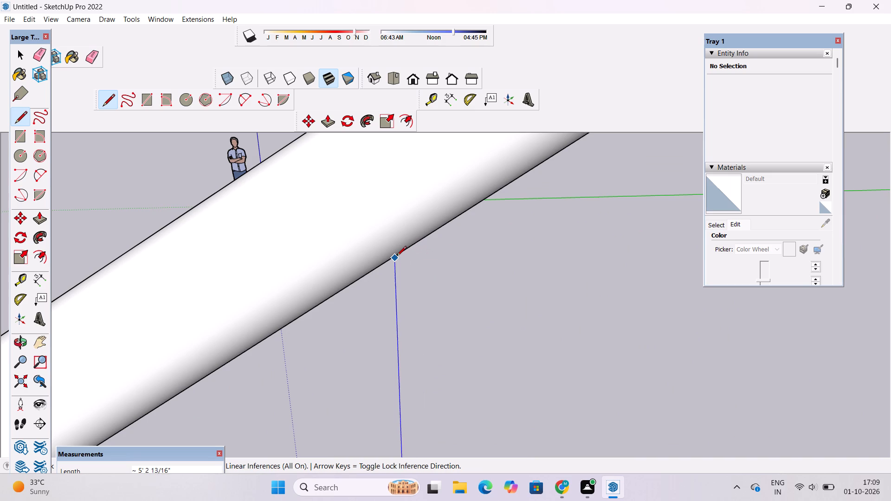
pyautogui.click(397, 257)
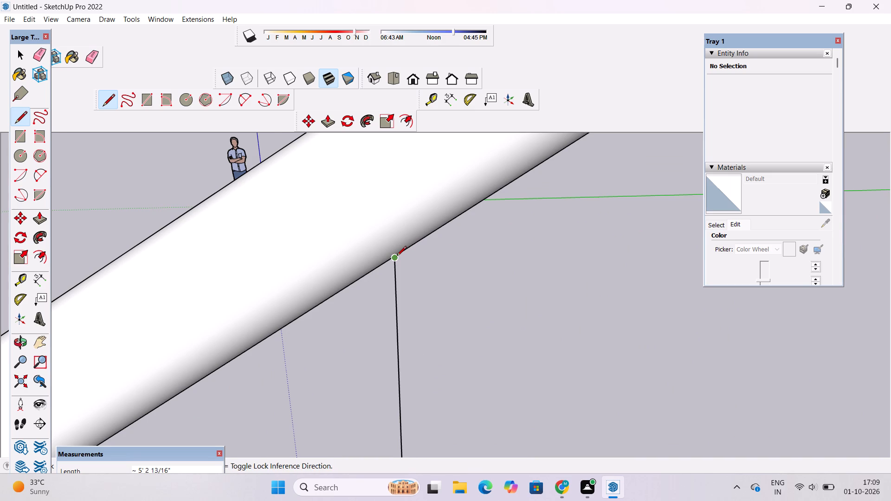
pyautogui.scroll(1, 397, 257)
pyautogui.scroll(-5, 397, 257)
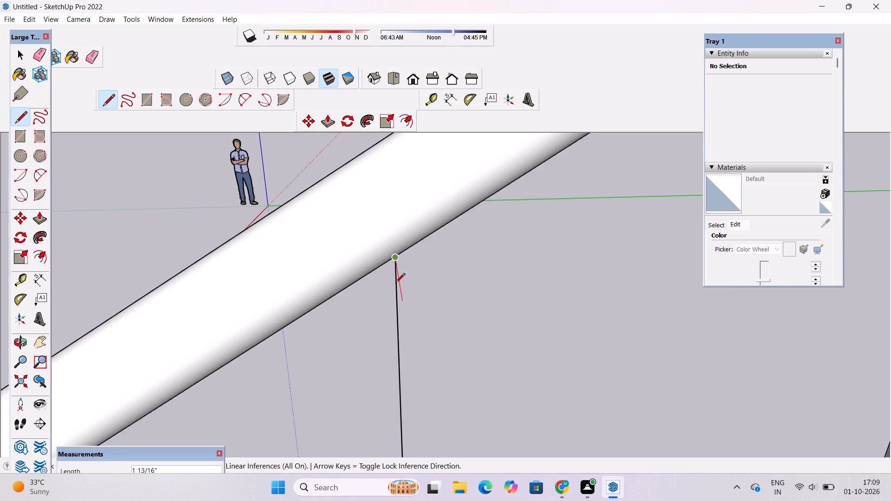
pyautogui.scroll(-13, 395, 283)
pyautogui.press('space')
# Draw a vertical line about 5' long from the centre of the middle step's circle up towards the sloped handrail's underside.
pyautogui.press('o')
pyautogui.scroll(-2, 382, 269)
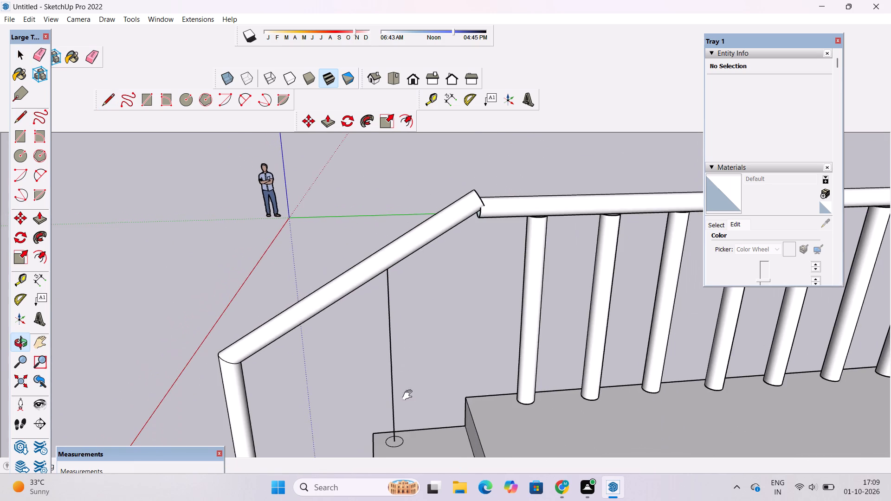
pyautogui.keyDown('shift'); pyautogui.moveTo(408, 394); pyautogui.dragTo(406, 278); pyautogui.keyUp('shift')
pyautogui.moveTo(400, 316); pyautogui.dragTo(400, 332)
pyautogui.keyDown('shift'); pyautogui.moveTo(331, 395); pyautogui.dragTo(446, 371); pyautogui.keyUp('shift')
pyautogui.scroll(3, 425, 342)
pyautogui.keyDown('shift'); pyautogui.moveTo(424, 342); pyautogui.dragTo(400, 353); pyautogui.keyUp('shift')
pyautogui.click(400, 353)
pyautogui.press('l')
pyautogui.scroll(3, 409, 343)
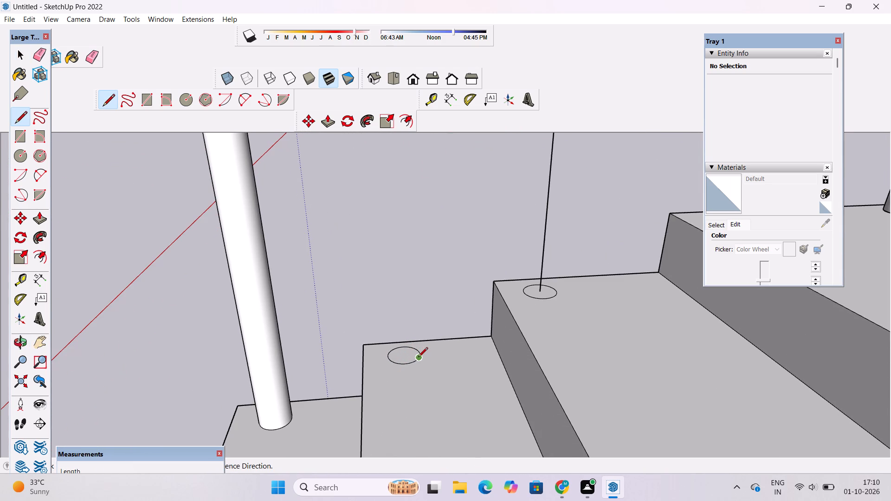
pyautogui.click(404, 354)
pyautogui.scroll(-2, 410, 359)
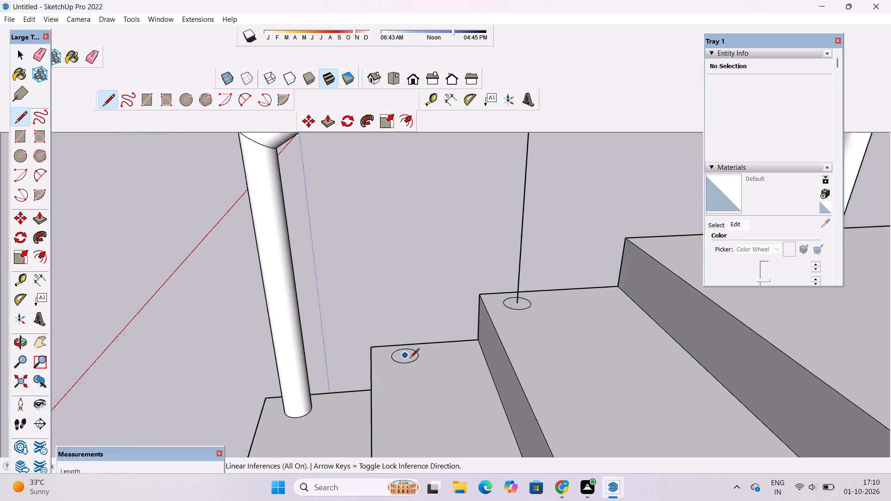
pyautogui.scroll(-7, 410, 359)
pyautogui.scroll(5, 410, 359)
pyautogui.scroll(-7, 410, 359)
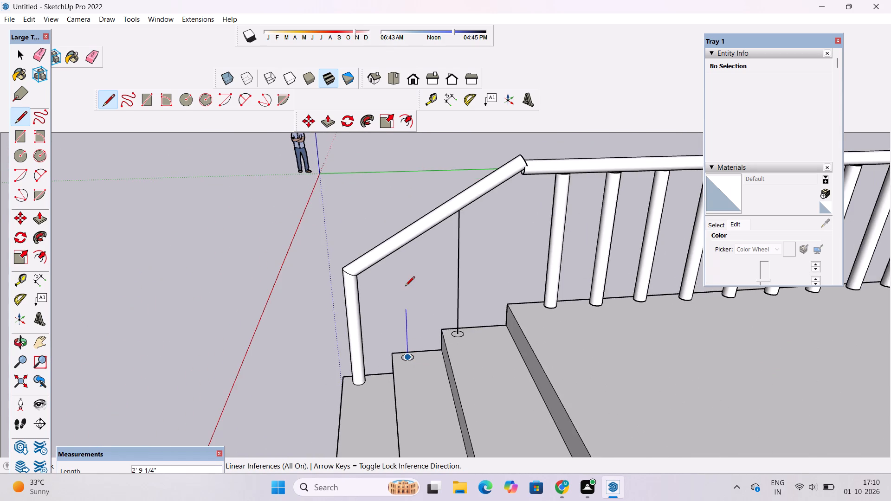
pyautogui.scroll(4, 401, 273)
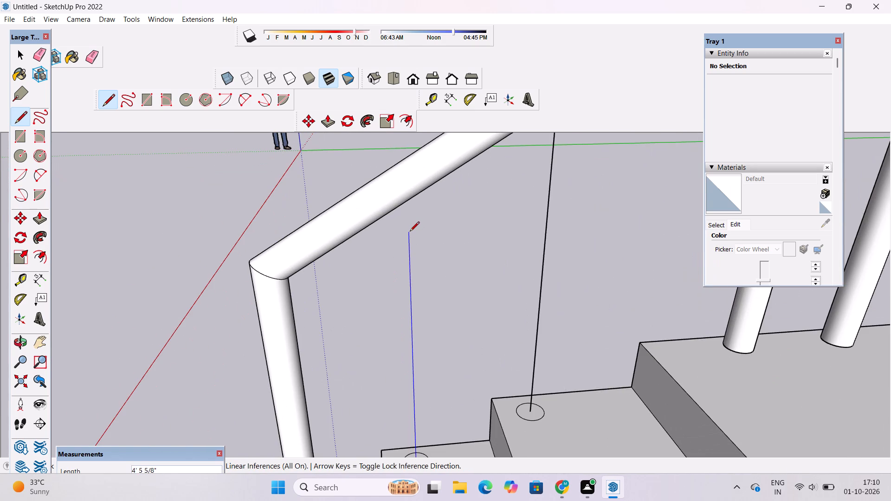
pyautogui.scroll(4, 407, 218)
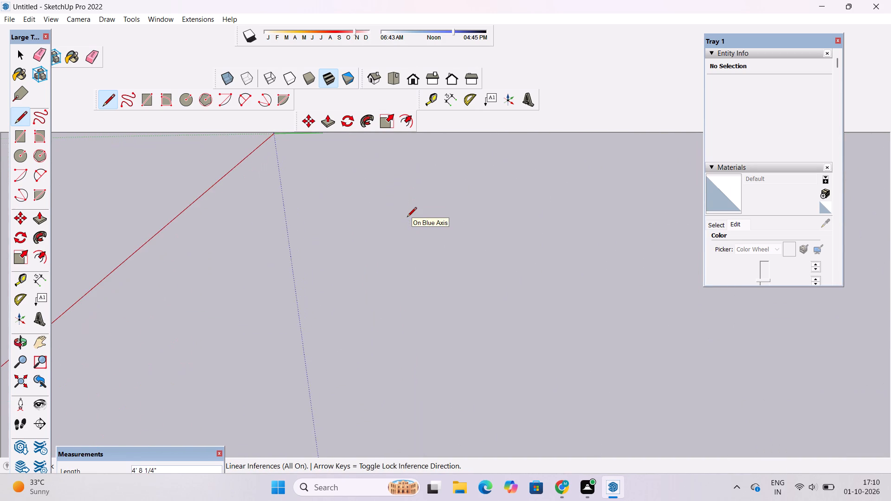
pyautogui.scroll(-3, 407, 218)
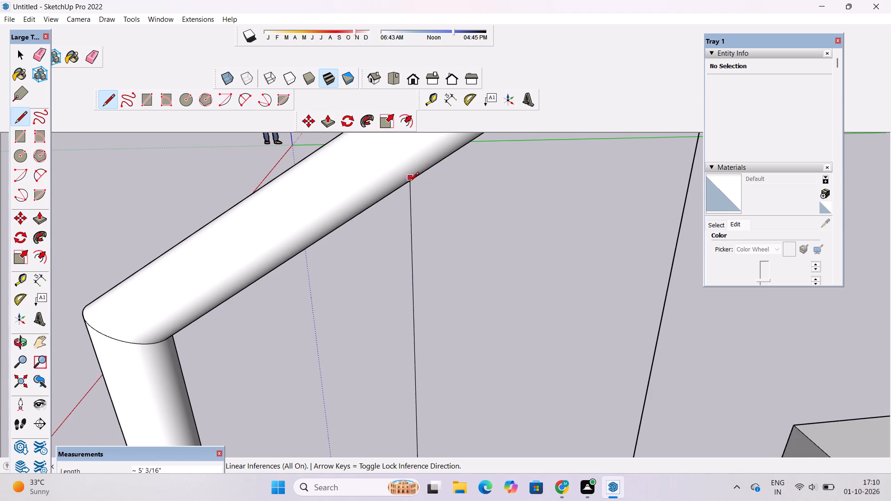
pyautogui.scroll(8, 409, 182)
pyautogui.scroll(-3, 407, 183)
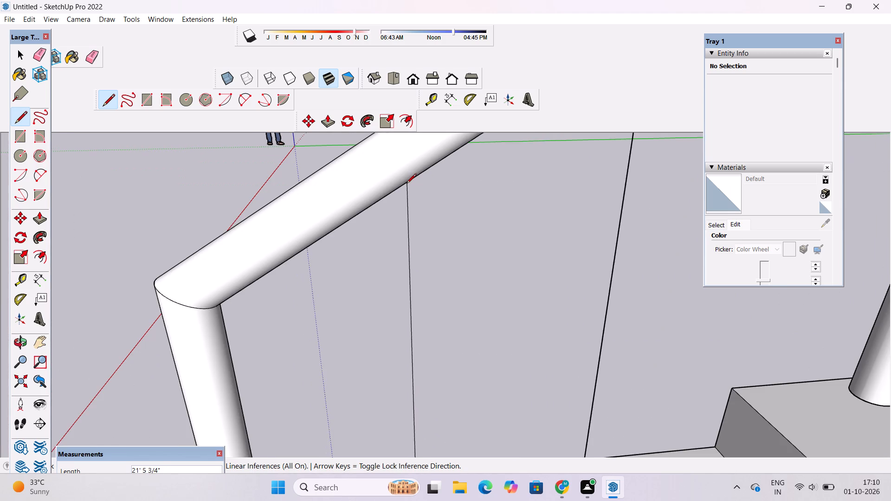
pyautogui.click(405, 186)
# Extend the middle step's vertical line by about 1" up to the sloped handrail's underside.
pyautogui.scroll(5, 405, 186)
pyautogui.scroll(-1, 405, 186)
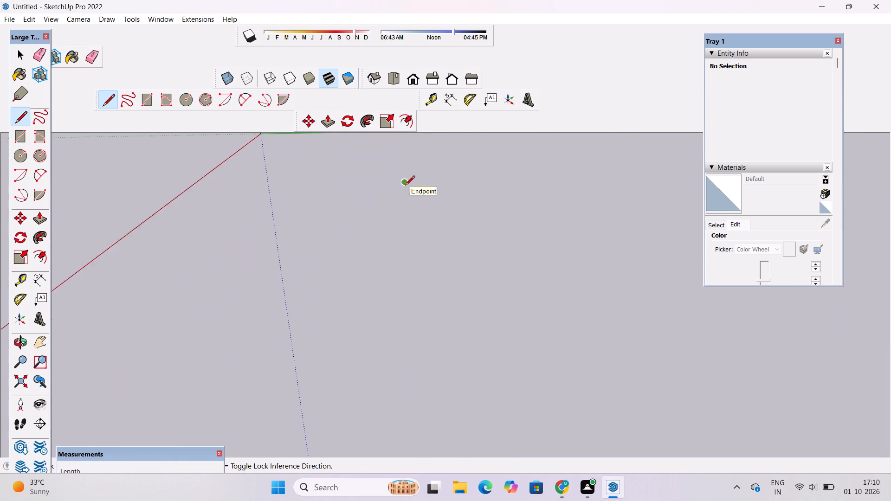
pyautogui.scroll(-3, 405, 186)
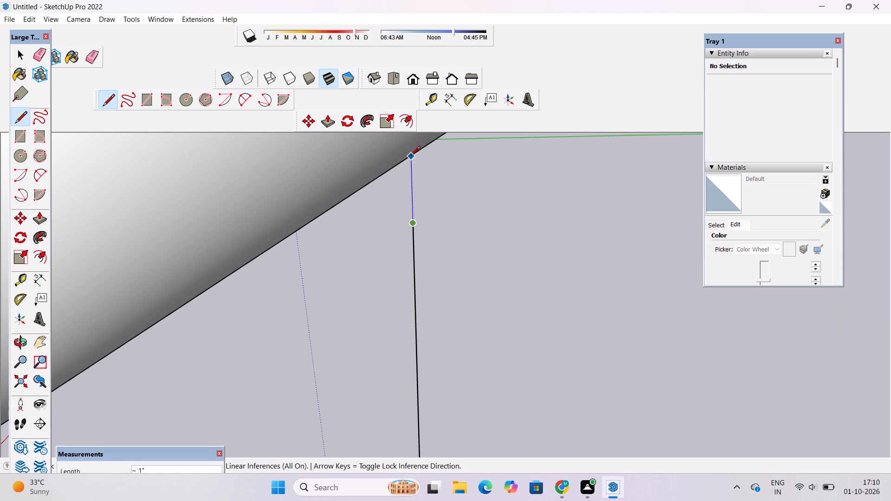
pyautogui.click(411, 156)
pyautogui.press('space')
# Close the remaining gap between the middle step's vertical line and the sloped handrail with a line segment about 3/16" long.
pyautogui.press('o')
pyautogui.moveTo(433, 229); pyautogui.dragTo(433, 219)
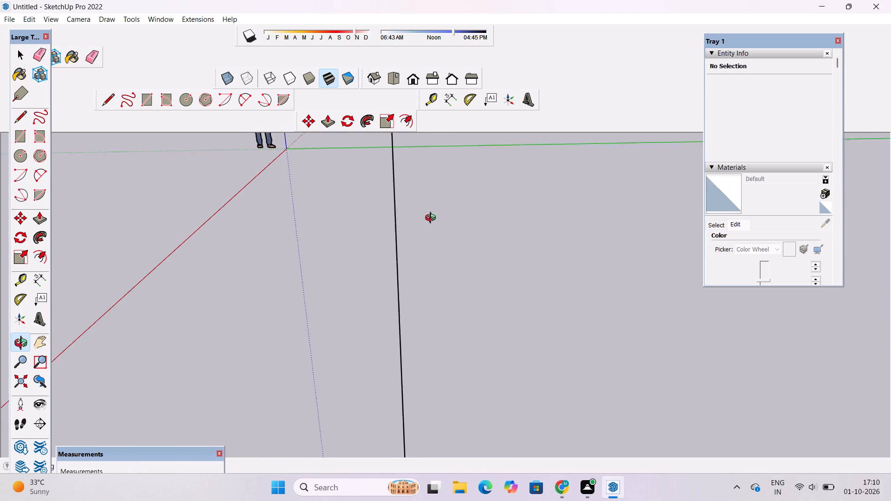
pyautogui.moveTo(433, 219); pyautogui.dragTo(432, 216)
pyautogui.scroll(-6, 429, 217)
pyautogui.keyDown('shift'); pyautogui.moveTo(430, 223); pyautogui.dragTo(438, 345); pyautogui.keyUp('shift')
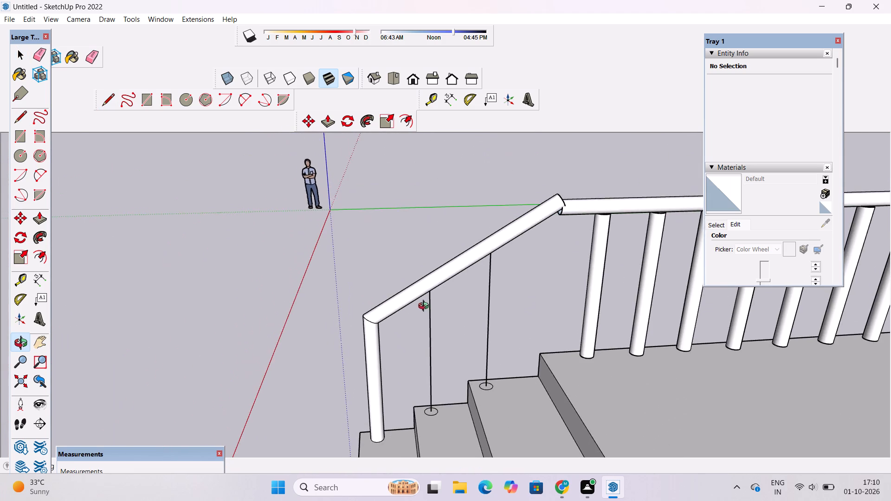
pyautogui.scroll(3, 425, 307)
pyautogui.moveTo(436, 299); pyautogui.dragTo(409, 201)
pyautogui.keyDown('shift'); pyautogui.moveTo(543, 191); pyautogui.dragTo(487, 256); pyautogui.keyUp('shift')
pyautogui.keyDown('shift'); pyautogui.moveTo(389, 341); pyautogui.dragTo(389, 334); pyautogui.keyUp('shift')
pyautogui.keyDown('shift'); pyautogui.scroll(9, 380, 310); pyautogui.keyUp('shift')
pyautogui.keyDown('shift'); pyautogui.scroll(-2, 372, 321); pyautogui.keyUp('shift')
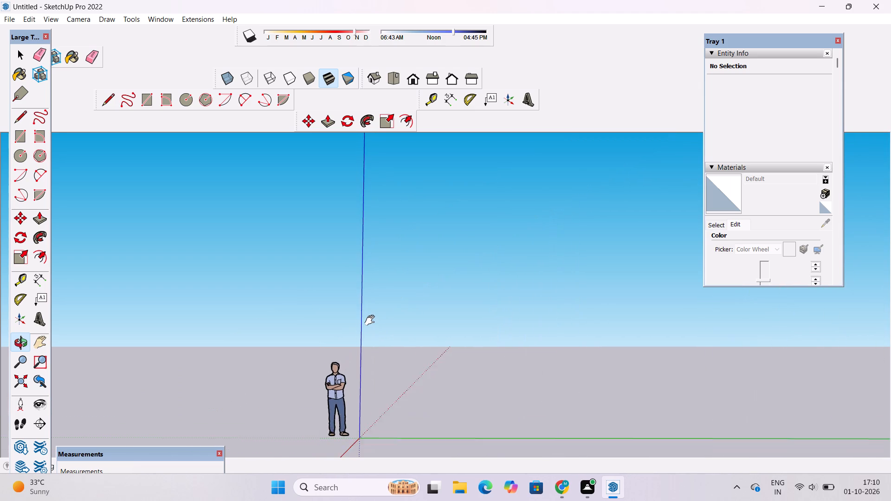
pyautogui.keyDown('shift'); pyautogui.scroll(-3, 372, 321); pyautogui.keyUp('shift')
pyautogui.scroll(10, 355, 315)
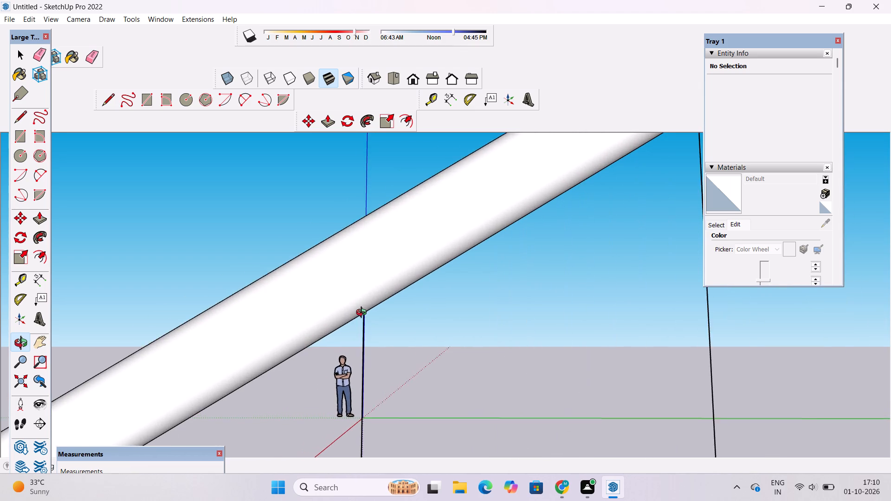
pyautogui.scroll(6, 363, 314)
pyautogui.press('l')
pyautogui.scroll(1, 368, 313)
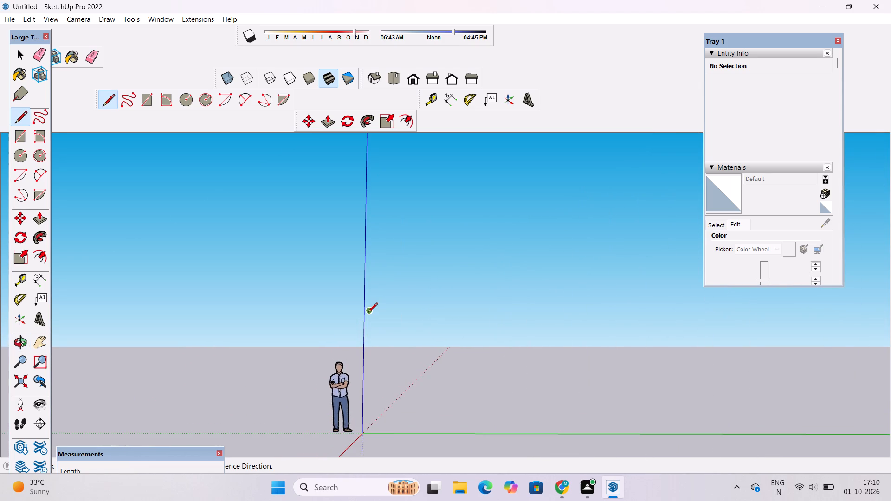
pyautogui.scroll(-1, 368, 313)
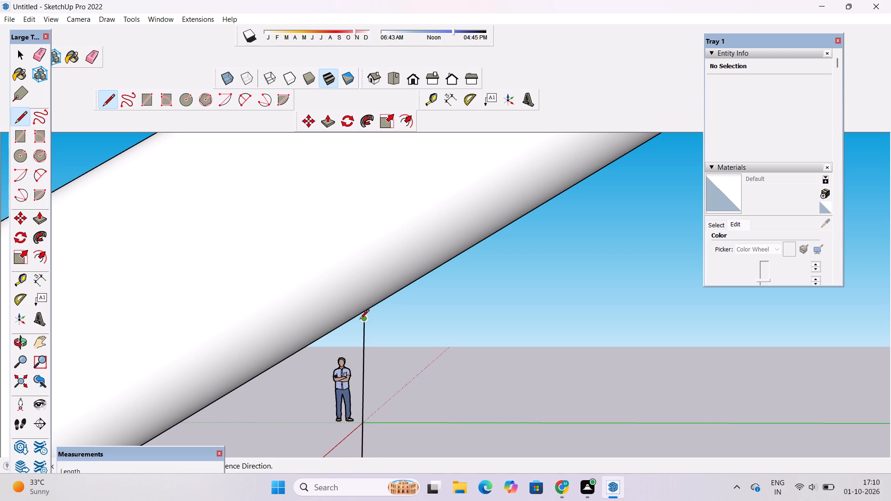
pyautogui.click(364, 320)
pyautogui.scroll(4, 365, 304)
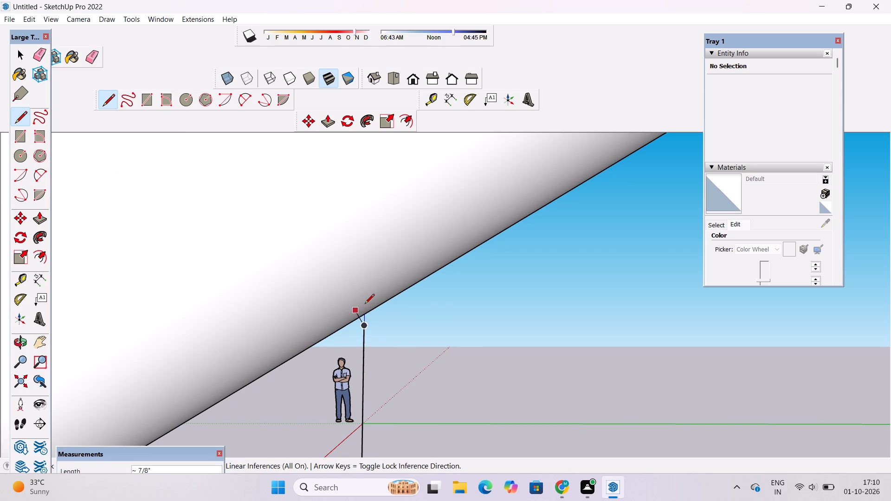
pyautogui.scroll(1, 367, 315)
pyautogui.click(367, 315)
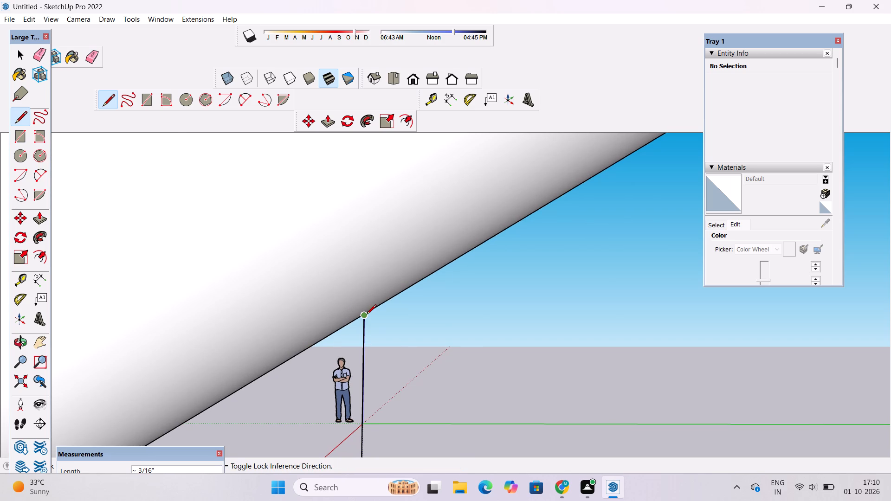
pyautogui.press('space')
# Sweep the middle step's circle with Follow Me along its vertical line to form a round post.
pyautogui.scroll(3, 382, 330)
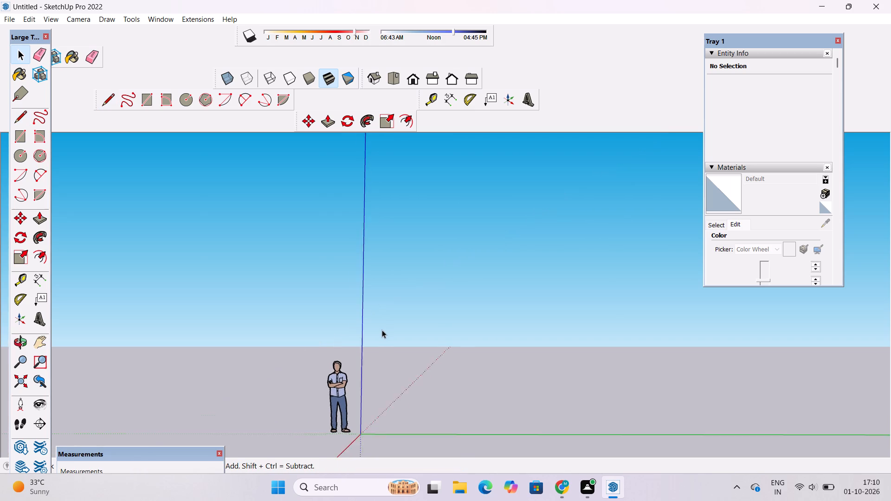
pyautogui.scroll(1, 382, 330)
pyautogui.scroll(-6, 382, 330)
pyautogui.scroll(2, 388, 328)
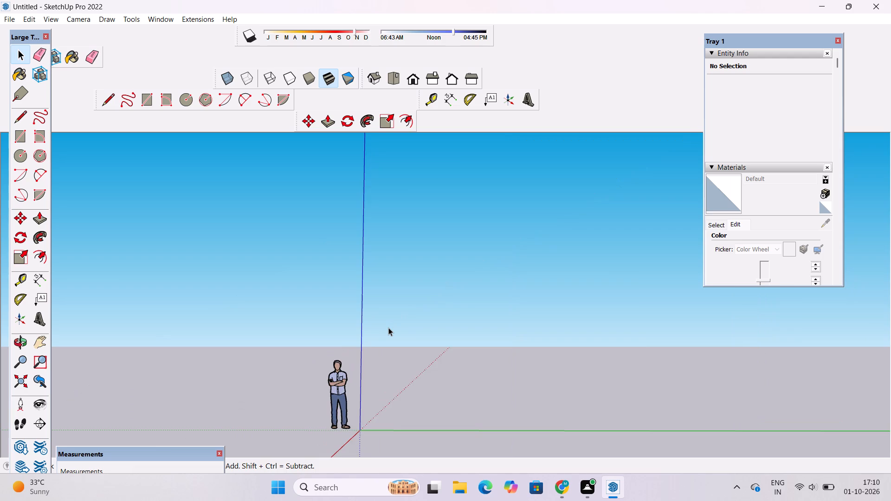
pyautogui.scroll(-3, 388, 328)
pyautogui.press('o')
pyautogui.scroll(-13, 391, 328)
pyautogui.click(410, 78)
pyautogui.scroll(-5, 384, 235)
pyautogui.moveTo(452, 284); pyautogui.dragTo(594, 364)
pyautogui.scroll(5, 603, 336)
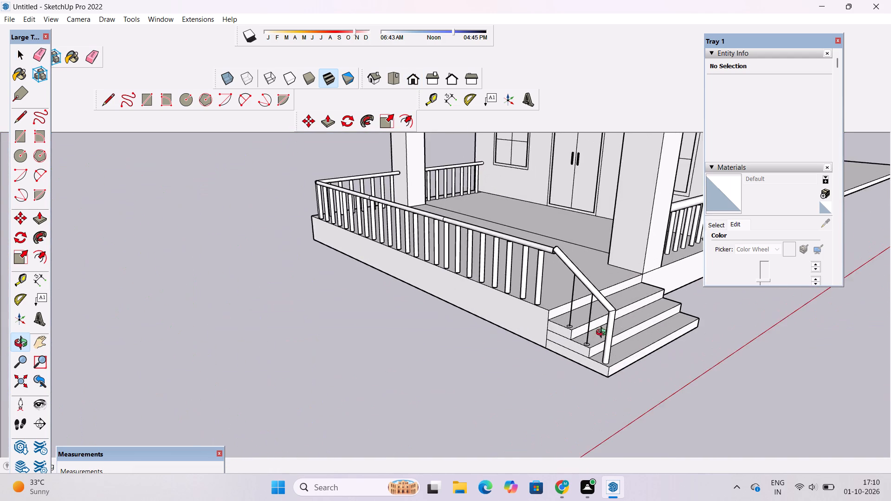
pyautogui.scroll(3, 603, 334)
pyautogui.keyDown('shift'); pyautogui.moveTo(589, 321); pyautogui.dragTo(535, 328); pyautogui.keyUp('shift')
pyautogui.keyDown('shift'); pyautogui.scroll(4, 533, 330); pyautogui.keyUp('shift')
pyautogui.moveTo(542, 356); pyautogui.dragTo(609, 373)
pyautogui.scroll(4, 600, 379)
pyautogui.keyDown('shift'); pyautogui.moveTo(595, 377); pyautogui.dragTo(505, 349); pyautogui.keyUp('shift')
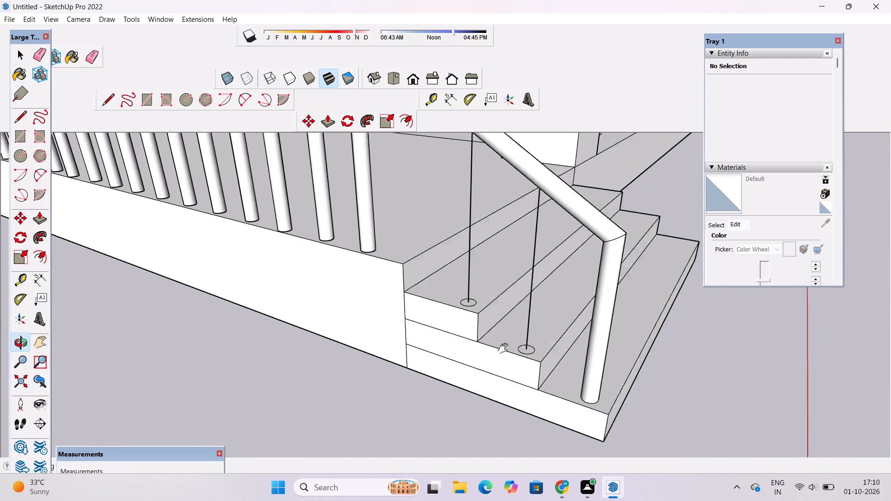
pyautogui.keyDown('shift'); pyautogui.moveTo(505, 349); pyautogui.dragTo(478, 346); pyautogui.keyUp('shift')
pyautogui.scroll(4, 467, 343)
pyautogui.moveTo(467, 343); pyautogui.dragTo(560, 378)
pyautogui.scroll(3, 563, 364)
pyautogui.keyDown('shift'); pyautogui.moveTo(529, 330); pyautogui.dragTo(498, 420); pyautogui.keyUp('shift')
pyautogui.scroll(2, 454, 433)
pyautogui.moveTo(453, 425); pyautogui.dragTo(459, 384)
pyautogui.scroll(4, 459, 381)
pyautogui.scroll(-9, 459, 383)
pyautogui.keyDown('shift'); pyautogui.moveTo(462, 408); pyautogui.dragTo(445, 366); pyautogui.keyUp('shift')
pyautogui.scroll(-1, 445, 374)
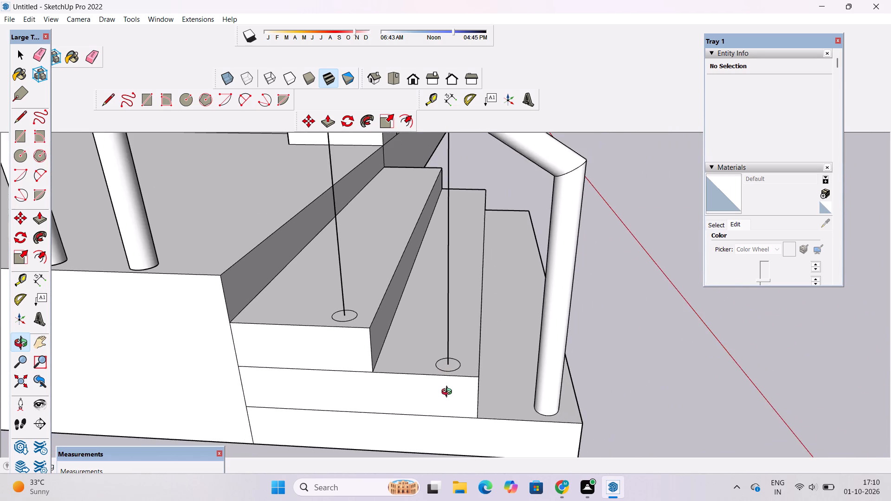
pyautogui.scroll(2, 449, 394)
pyautogui.press('space')
pyautogui.scroll(8, 450, 367)
pyautogui.doubleClick(456, 349)
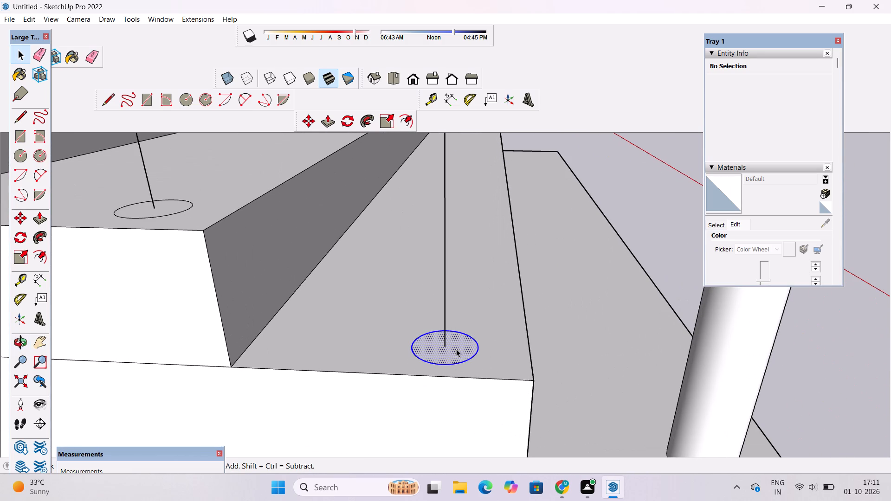
pyautogui.keyDown('ctrl'); pyautogui.click(444, 315); pyautogui.keyUp('ctrl')
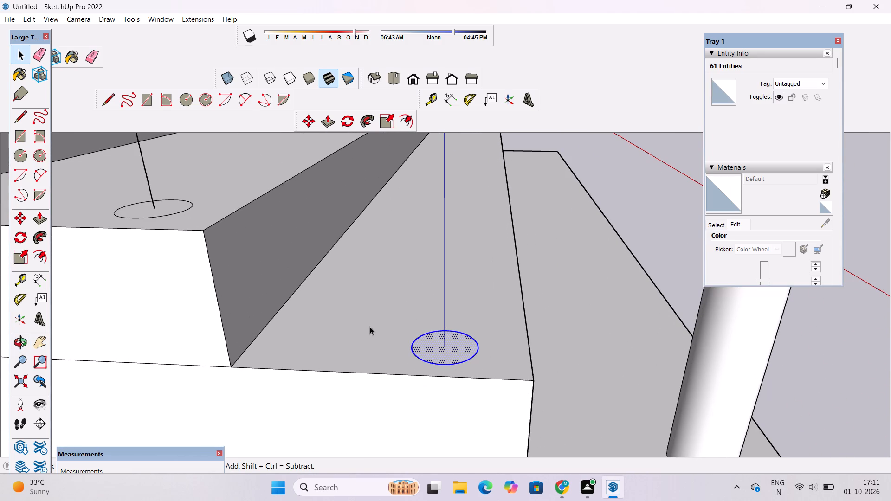
pyautogui.click(35, 235)
pyautogui.click(422, 346)
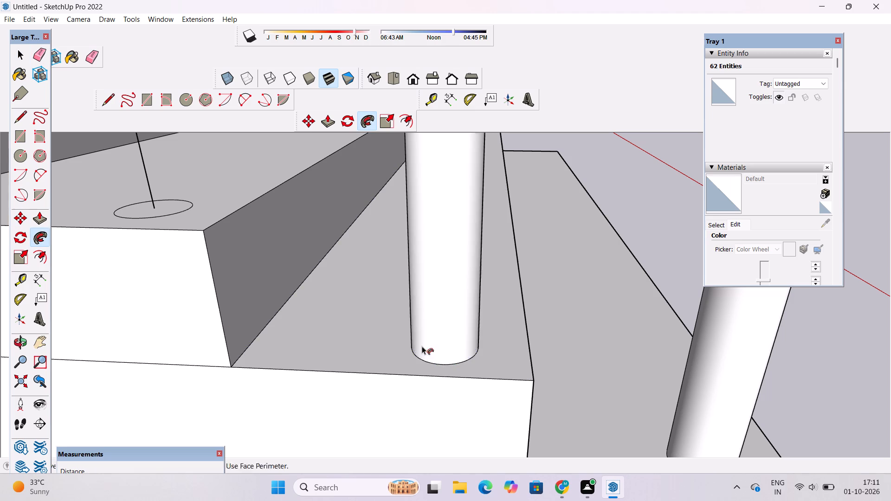
pyautogui.scroll(-14, 440, 384)
pyautogui.press('space')
# Sweep the top step's circle with Follow Me along its vertical line to form a round post.
pyautogui.scroll(7, 371, 338)
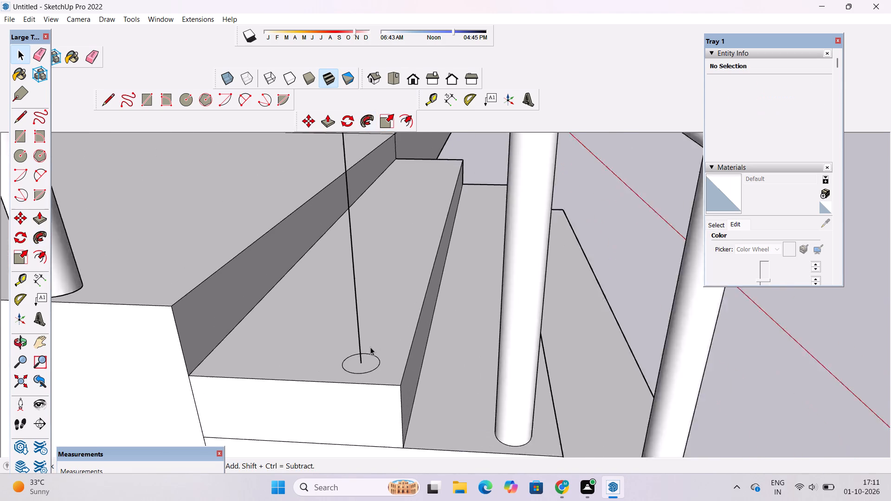
pyautogui.scroll(6, 370, 347)
pyautogui.keyDown('shift'); pyautogui.doubleClick(369, 375); pyautogui.keyUp('shift')
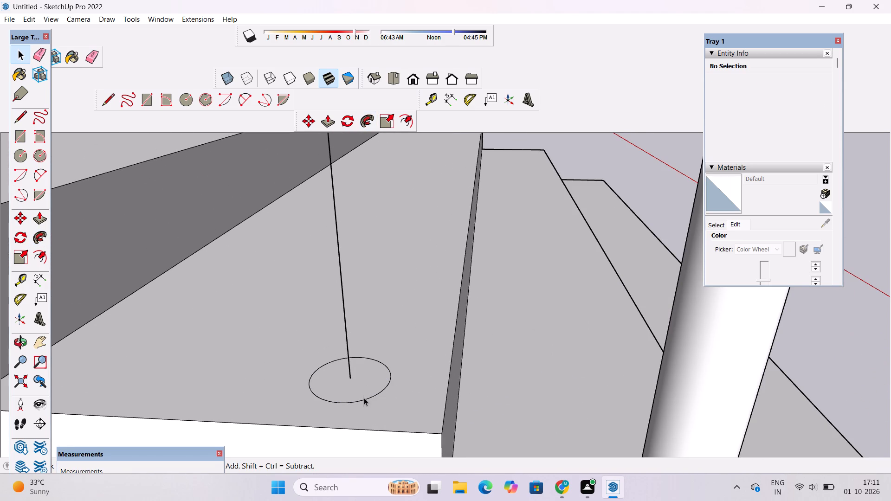
pyautogui.doubleClick(365, 385)
pyautogui.keyDown('ctrl'); pyautogui.click(348, 340); pyautogui.keyUp('ctrl')
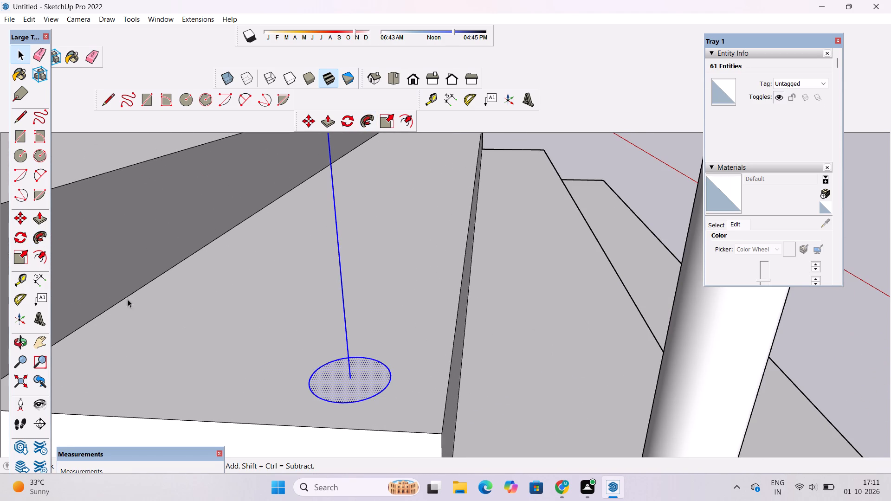
pyautogui.click(48, 236)
pyautogui.click(330, 382)
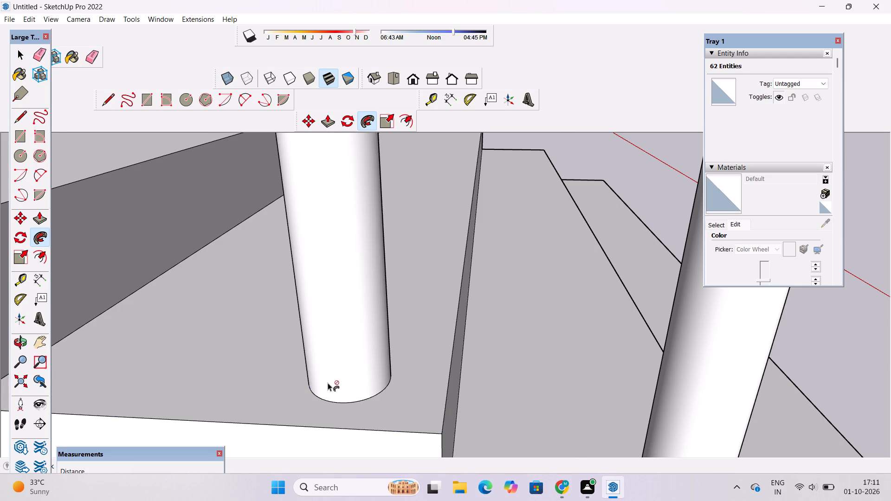
# Examine the step handrail's posts and the open side of the steps beside the porch column from several angles.
pyautogui.scroll(-9, 328, 384)
pyautogui.press('o')
pyautogui.scroll(-18, 327, 397)
pyautogui.moveTo(489, 374); pyautogui.dragTo(443, 377)
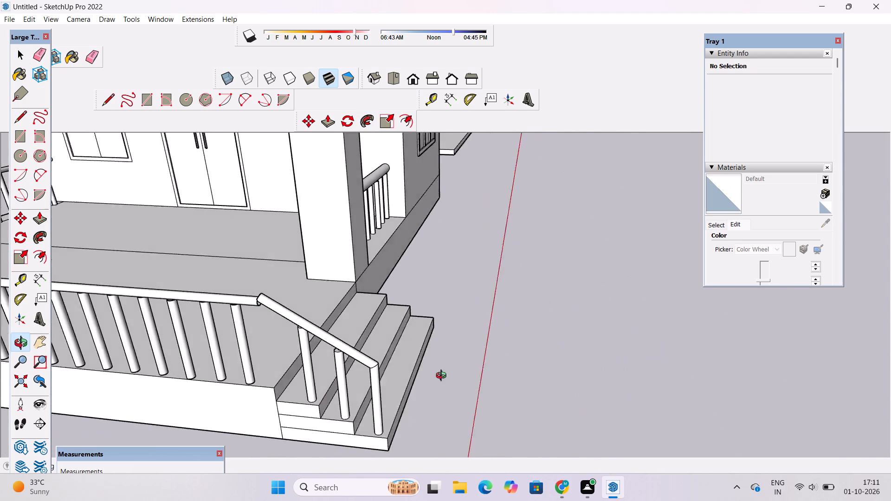
pyautogui.moveTo(443, 377); pyautogui.dragTo(219, 363)
pyautogui.scroll(3, 233, 352)
pyautogui.moveTo(412, 358); pyautogui.dragTo(298, 358)
pyautogui.keyDown('shift'); pyautogui.moveTo(317, 352); pyautogui.dragTo(330, 454); pyautogui.keyUp('shift')
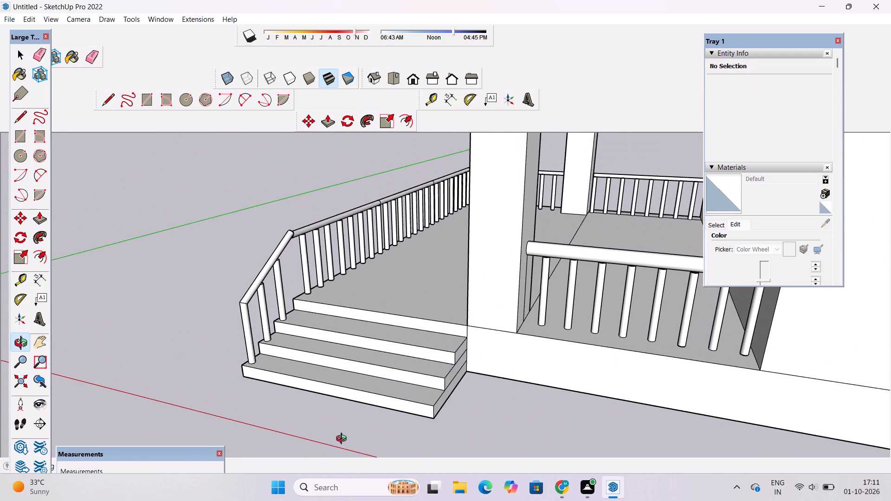
pyautogui.scroll(1, 346, 437)
pyautogui.scroll(-3, 389, 398)
pyautogui.scroll(2, 400, 397)
pyautogui.moveTo(391, 413); pyautogui.dragTo(473, 451)
pyautogui.scroll(-2, 471, 445)
pyautogui.keyDown('shift'); pyautogui.moveTo(459, 437); pyautogui.dragTo(364, 363); pyautogui.keyUp('shift')
pyautogui.moveTo(386, 373); pyautogui.dragTo(381, 426)
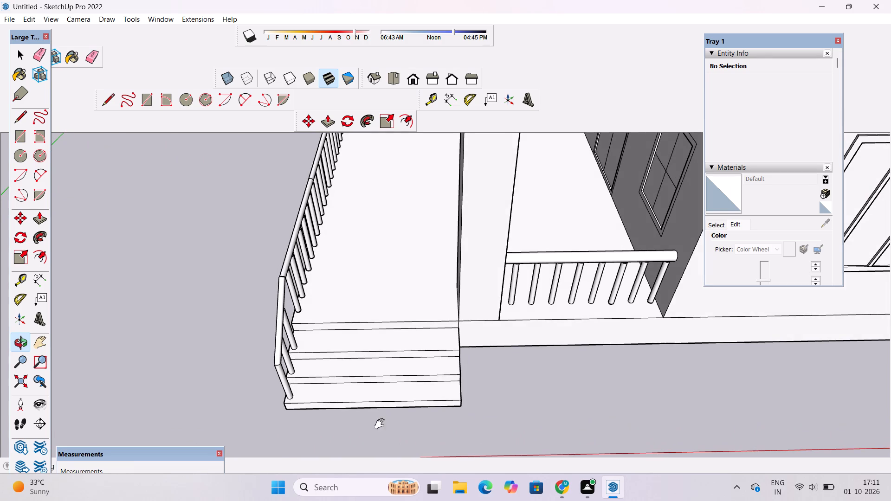
pyautogui.keyDown('shift'); pyautogui.moveTo(381, 424); pyautogui.dragTo(386, 409); pyautogui.keyUp('shift')
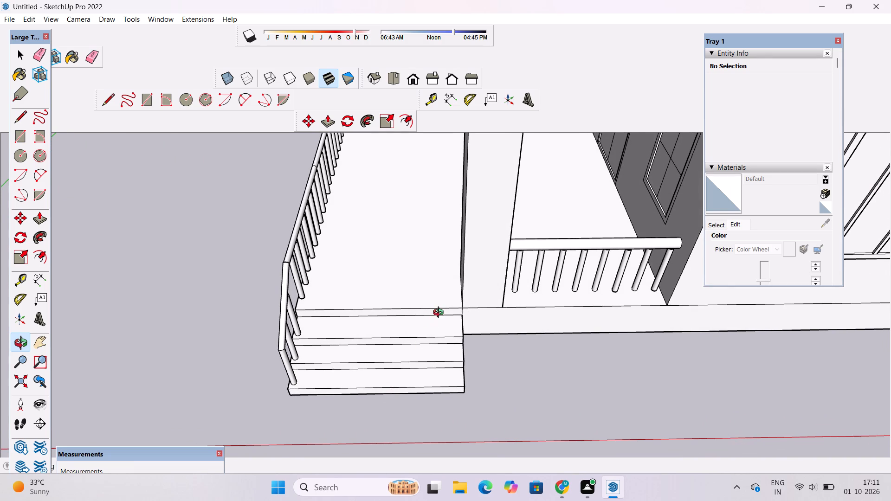
pyautogui.moveTo(440, 314); pyautogui.dragTo(437, 339)
pyautogui.moveTo(427, 346); pyautogui.dragTo(486, 346)
pyautogui.keyDown('shift'); pyautogui.moveTo(461, 338); pyautogui.dragTo(477, 377); pyautogui.keyUp('shift')
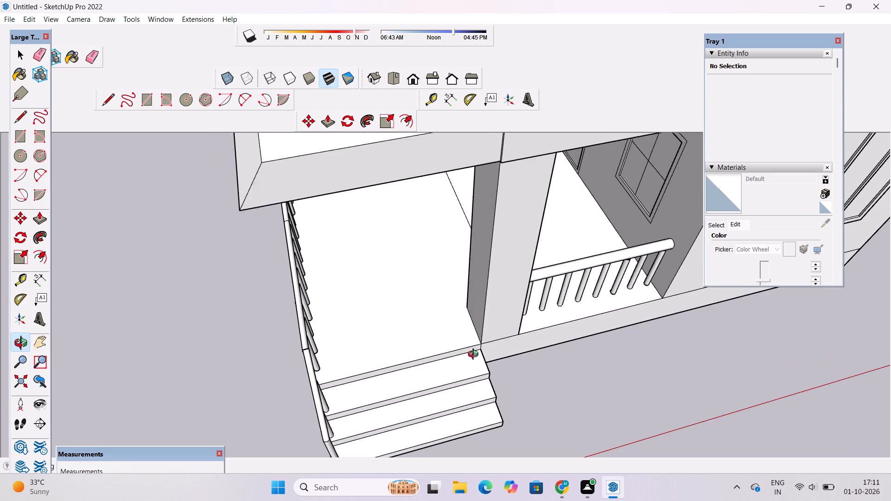
pyautogui.scroll(7, 471, 322)
pyautogui.moveTo(472, 333); pyautogui.dragTo(457, 334)
pyautogui.keyDown('shift'); pyautogui.moveTo(457, 330); pyautogui.dragTo(499, 323); pyautogui.keyUp('shift')
pyautogui.click(499, 324)
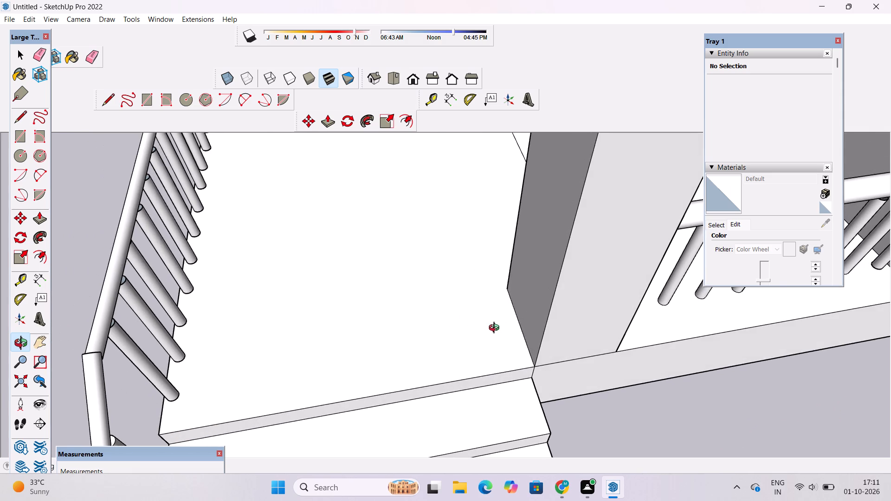
pyautogui.moveTo(496, 331); pyautogui.dragTo(490, 310)
pyautogui.scroll(-7, 488, 310)
pyautogui.moveTo(491, 385); pyautogui.dragTo(491, 368)
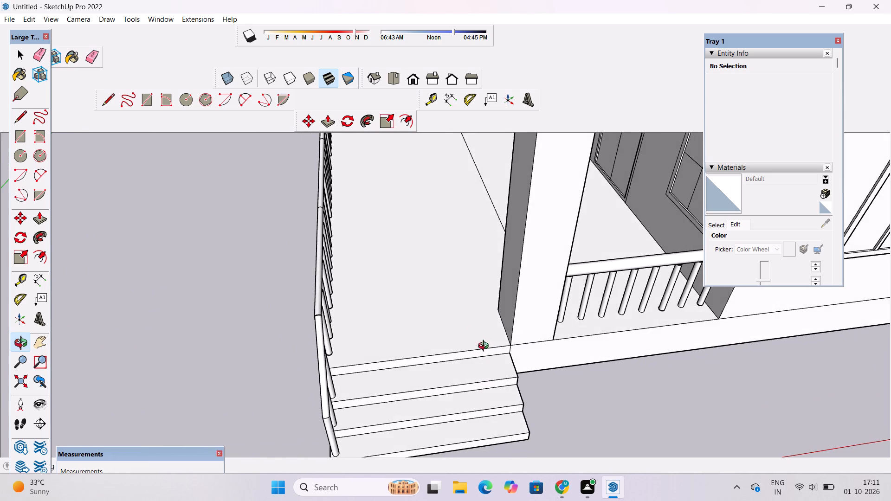
pyautogui.scroll(3, 479, 335)
pyautogui.keyDown('shift'); pyautogui.moveTo(478, 336); pyautogui.dragTo(470, 352); pyautogui.keyUp('shift')
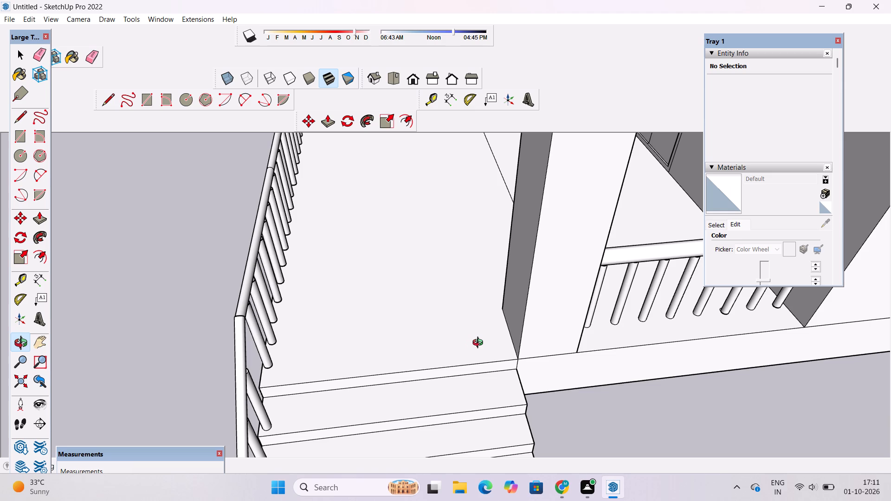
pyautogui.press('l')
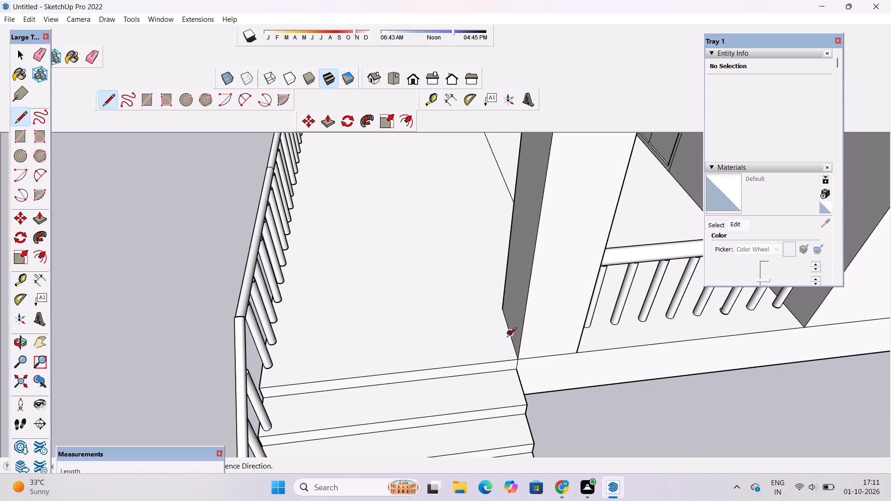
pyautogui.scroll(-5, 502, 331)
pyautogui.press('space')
# Copy the step handrail with its three posts about 14' 11" across to the open side of the steps beside the porch column.
pyautogui.scroll(2, 362, 343)
pyautogui.press('o')
pyautogui.keyDown('shift'); pyautogui.moveTo(454, 376); pyautogui.dragTo(377, 379); pyautogui.keyUp('shift')
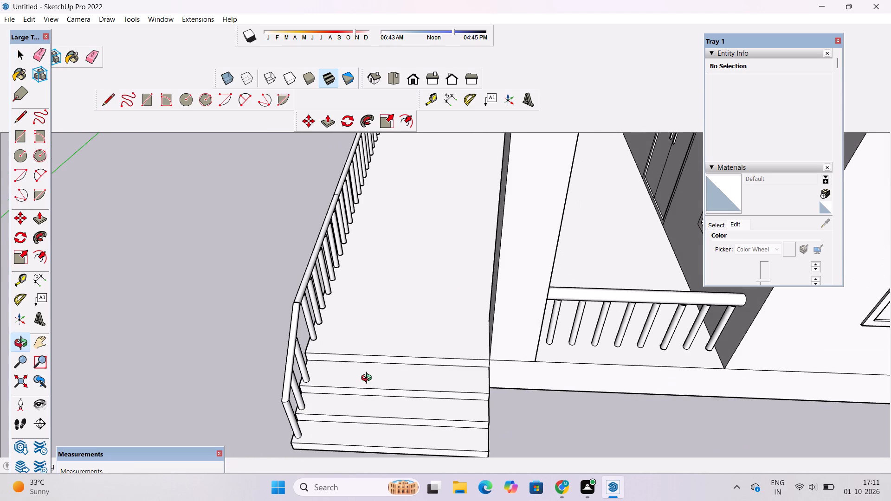
pyautogui.moveTo(361, 381); pyautogui.dragTo(349, 363)
pyautogui.moveTo(347, 365); pyautogui.dragTo(351, 348)
pyautogui.press('space')
pyautogui.scroll(1, 278, 357)
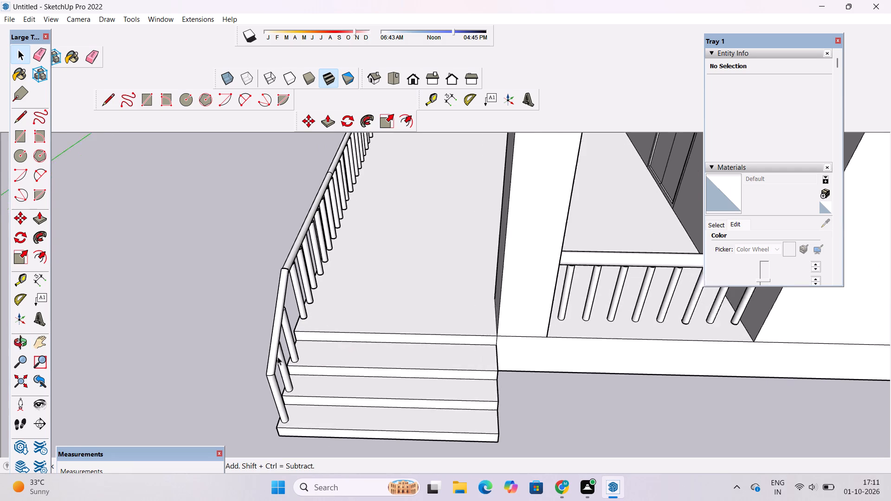
pyautogui.scroll(1, 278, 357)
pyautogui.keyDown('ctrl'); pyautogui.doubleClick(277, 401); pyautogui.keyUp('ctrl')
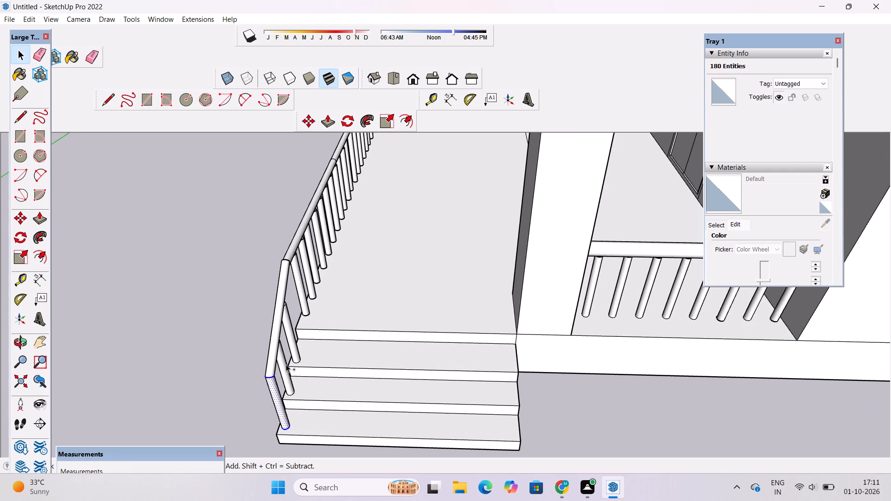
pyautogui.keyDown('ctrl'); pyautogui.doubleClick(284, 366); pyautogui.keyUp('ctrl')
pyautogui.keyDown('ctrl'); pyautogui.doubleClick(291, 331); pyautogui.keyUp('ctrl')
pyautogui.keyDown('ctrl'); pyautogui.doubleClick(274, 340); pyautogui.keyUp('ctrl')
pyautogui.press('m')
pyautogui.scroll(3, 297, 438)
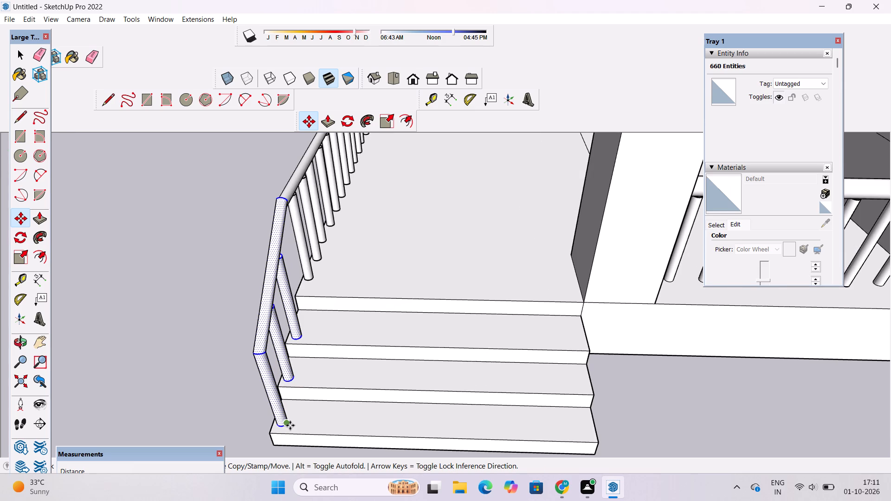
pyautogui.click(290, 424)
pyautogui.scroll(-4, 301, 421)
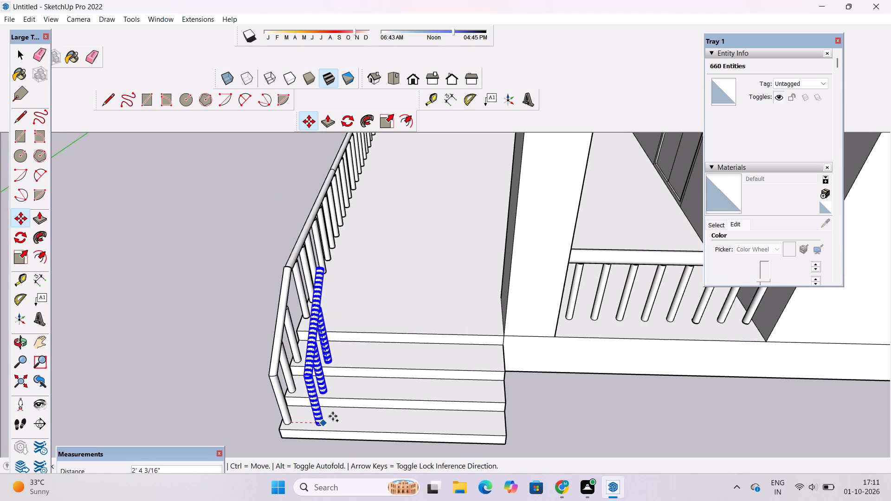
pyautogui.click(499, 426)
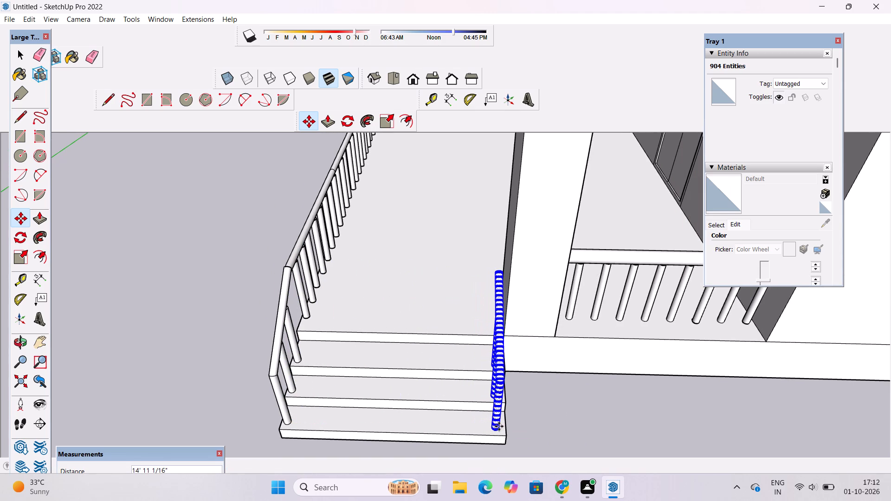
pyautogui.press('space')
pyautogui.click(546, 430)
# Examine the copied step handrail, focusing on where the tops of its posts meet the sloped rail.
pyautogui.press('o')
pyautogui.moveTo(407, 420); pyautogui.dragTo(561, 401)
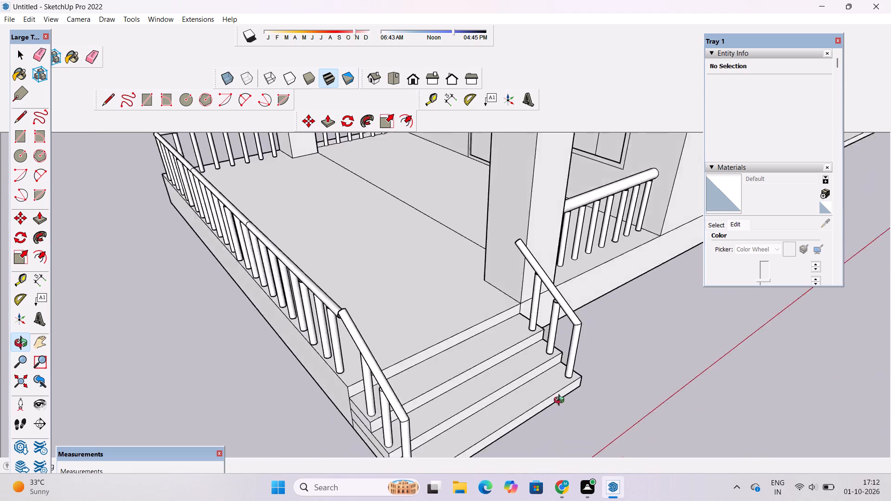
pyautogui.moveTo(561, 401); pyautogui.dragTo(642, 394)
pyautogui.scroll(4, 518, 300)
pyautogui.keyDown('shift'); pyautogui.moveTo(518, 300); pyautogui.dragTo(456, 416); pyautogui.keyUp('shift')
pyautogui.scroll(3, 483, 382)
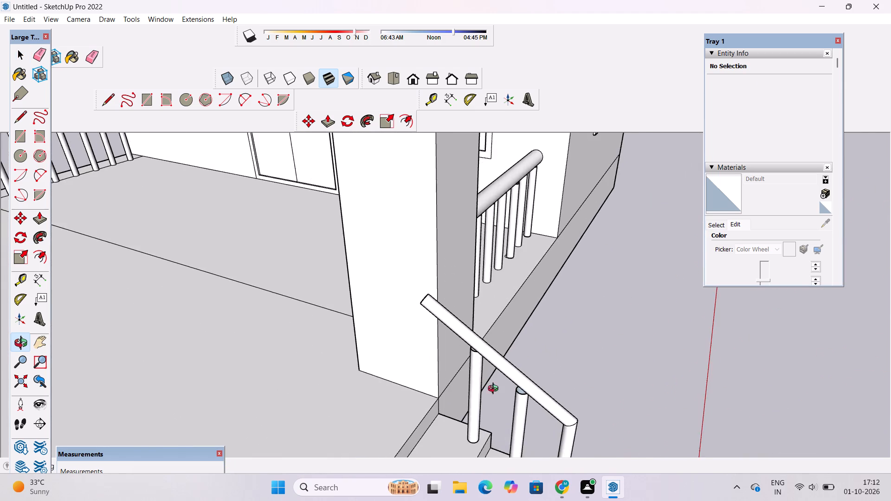
pyautogui.scroll(3, 495, 390)
pyautogui.keyDown('shift'); pyautogui.moveTo(536, 404); pyautogui.dragTo(490, 404); pyautogui.keyUp('shift')
pyautogui.scroll(3, 484, 398)
pyautogui.moveTo(484, 398); pyautogui.dragTo(527, 398)
pyautogui.scroll(2, 518, 393)
pyautogui.keyDown('shift'); pyautogui.moveTo(508, 390); pyautogui.dragTo(499, 396); pyautogui.keyUp('shift')
pyautogui.moveTo(499, 396); pyautogui.dragTo(569, 325)
pyautogui.scroll(4, 519, 362)
pyautogui.keyDown('shift'); pyautogui.moveTo(517, 369); pyautogui.dragTo(515, 375); pyautogui.keyUp('shift')
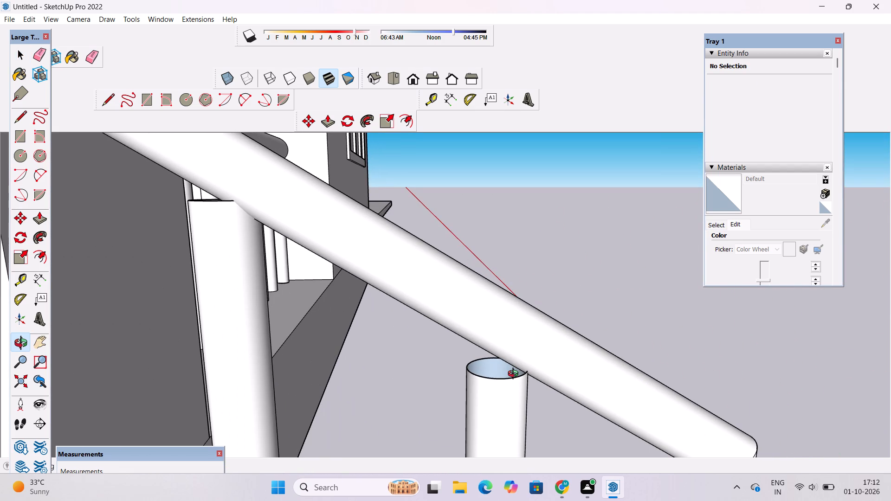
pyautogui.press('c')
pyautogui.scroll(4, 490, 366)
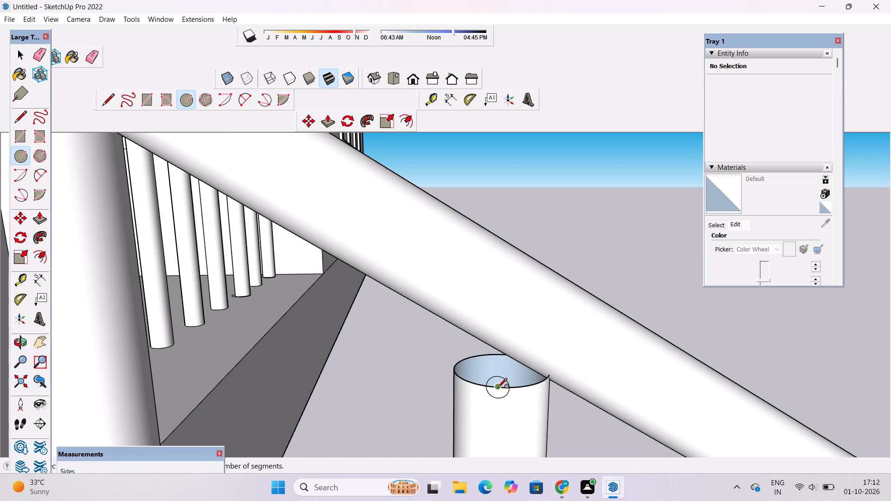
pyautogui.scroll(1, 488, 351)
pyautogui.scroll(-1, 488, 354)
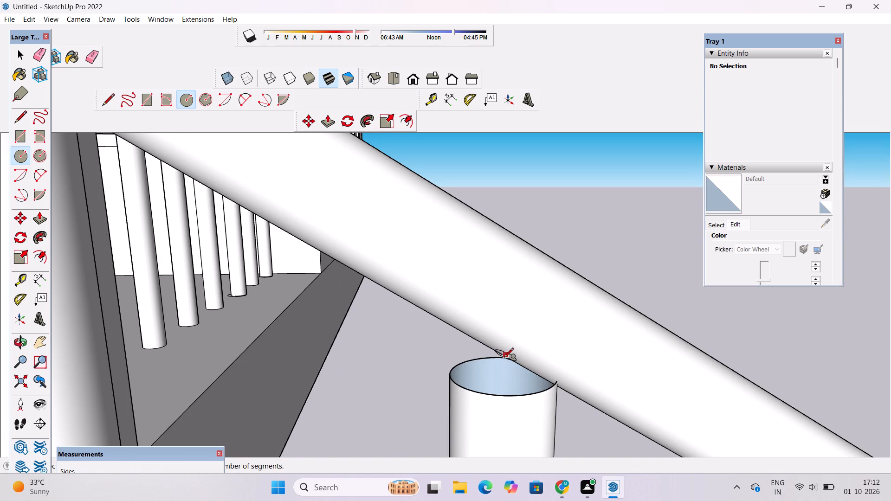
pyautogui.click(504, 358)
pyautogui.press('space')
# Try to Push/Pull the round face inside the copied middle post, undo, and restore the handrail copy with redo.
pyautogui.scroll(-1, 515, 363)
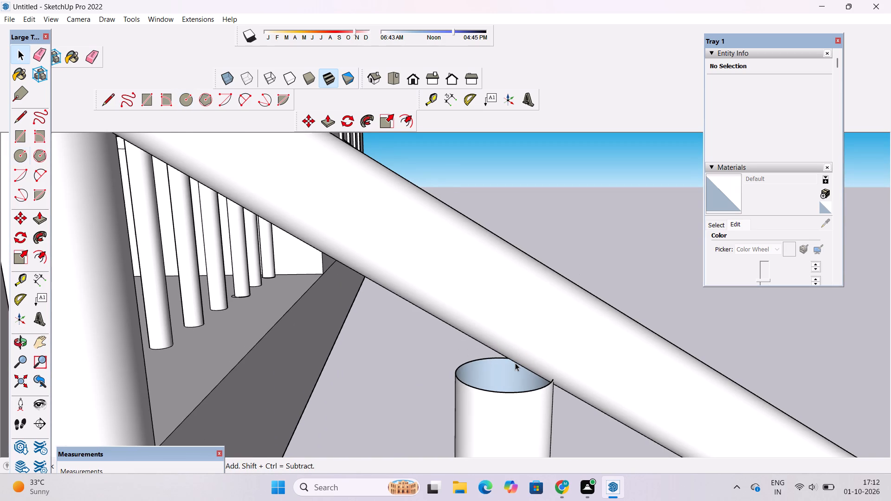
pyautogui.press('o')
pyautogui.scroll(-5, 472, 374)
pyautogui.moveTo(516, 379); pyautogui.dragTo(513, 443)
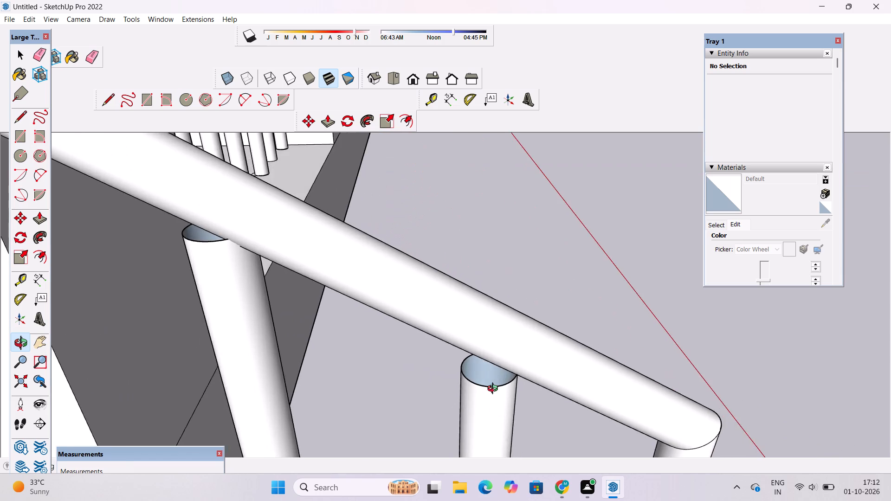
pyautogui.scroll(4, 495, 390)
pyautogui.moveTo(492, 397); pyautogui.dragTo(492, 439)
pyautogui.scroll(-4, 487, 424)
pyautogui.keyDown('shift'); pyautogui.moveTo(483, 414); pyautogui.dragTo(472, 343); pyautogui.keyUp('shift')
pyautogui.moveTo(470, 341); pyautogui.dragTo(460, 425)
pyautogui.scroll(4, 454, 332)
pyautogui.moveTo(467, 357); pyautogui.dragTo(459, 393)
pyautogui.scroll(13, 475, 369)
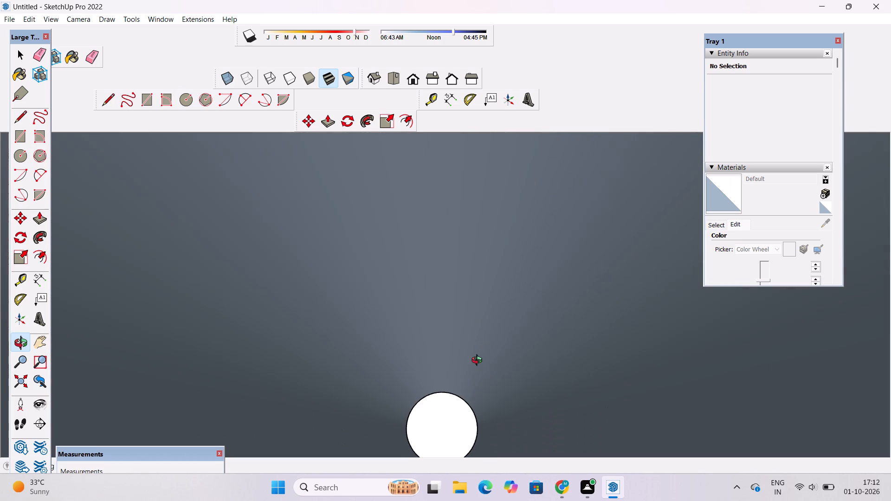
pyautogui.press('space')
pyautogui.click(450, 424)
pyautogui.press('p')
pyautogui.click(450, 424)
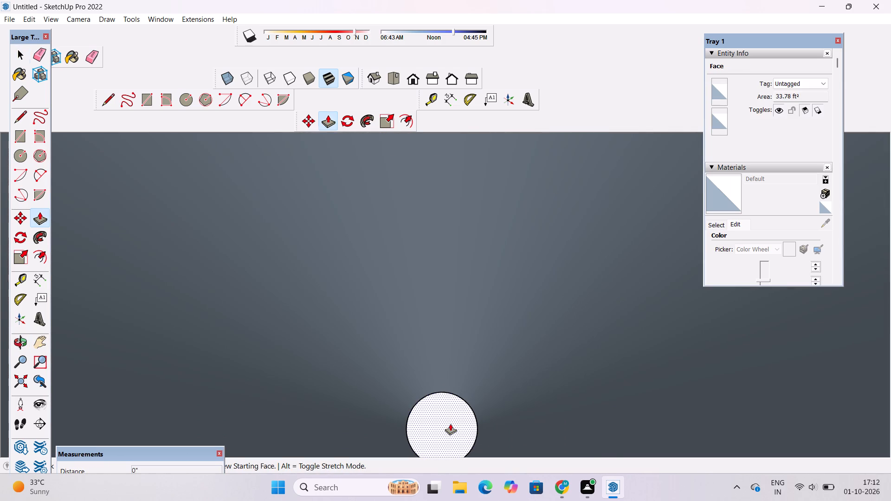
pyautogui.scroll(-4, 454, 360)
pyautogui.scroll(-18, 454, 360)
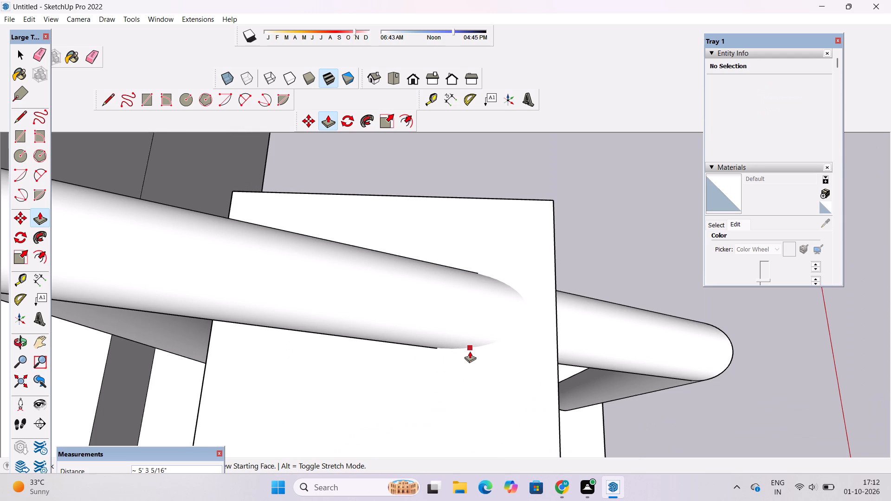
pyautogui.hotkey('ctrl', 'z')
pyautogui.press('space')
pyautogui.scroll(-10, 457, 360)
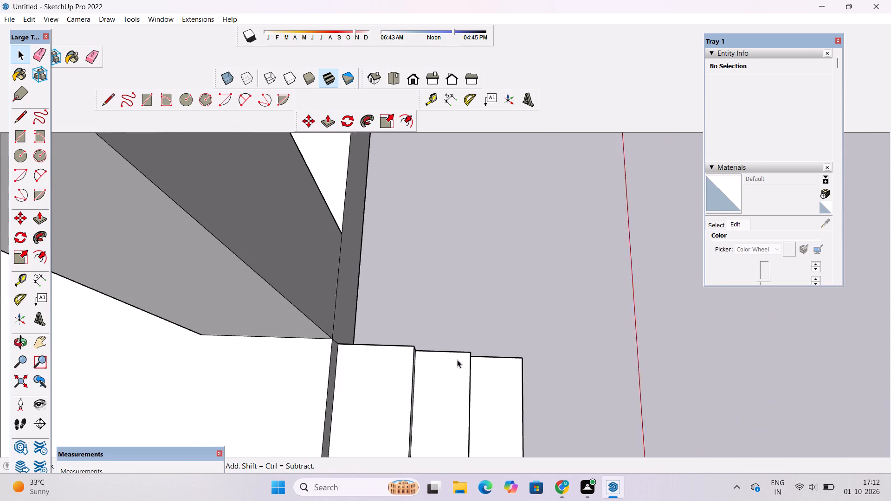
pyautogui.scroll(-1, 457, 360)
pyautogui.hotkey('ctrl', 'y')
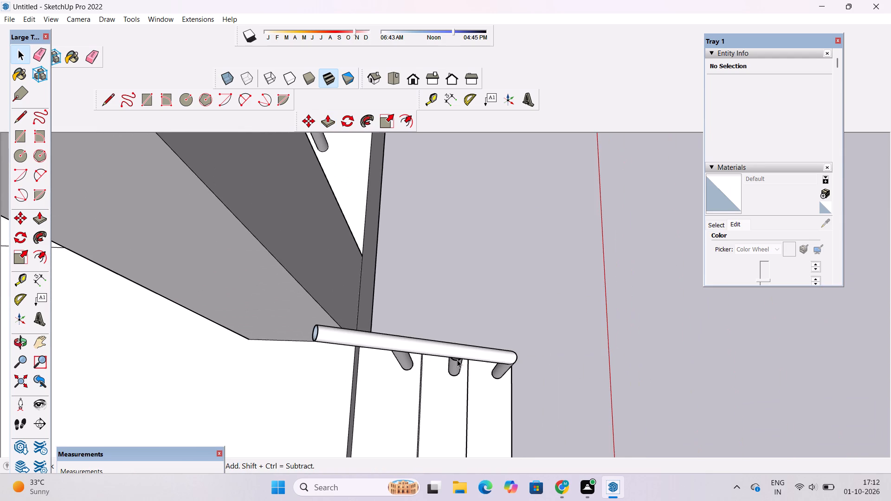
# Examine both step handrails and the gap between the copied rail's upper end and the porch column.
pyautogui.press('o')
pyautogui.scroll(-4, 457, 360)
pyautogui.moveTo(461, 374); pyautogui.dragTo(374, 330)
pyautogui.scroll(4, 371, 321)
pyautogui.moveTo(441, 339); pyautogui.dragTo(387, 334)
pyautogui.scroll(-2, 375, 327)
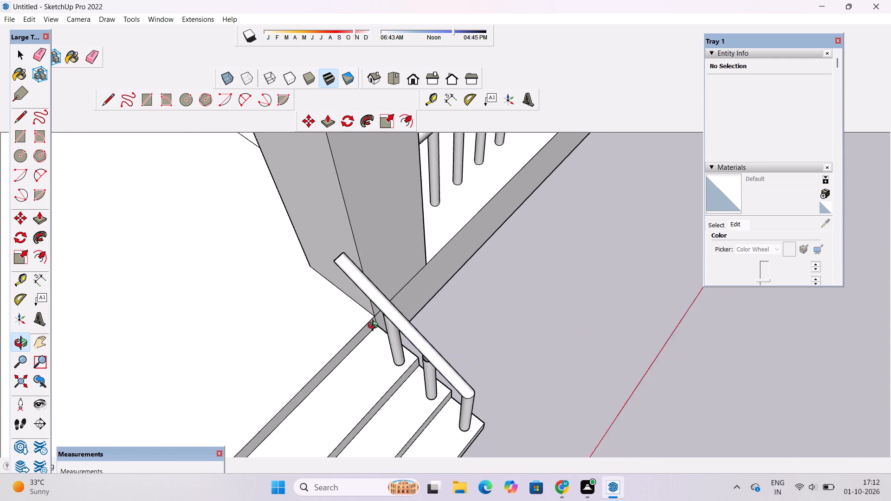
pyautogui.scroll(-1, 375, 327)
pyautogui.moveTo(433, 369); pyautogui.dragTo(345, 339)
pyautogui.keyDown('shift'); pyautogui.moveTo(364, 327); pyautogui.dragTo(487, 346); pyautogui.keyUp('shift')
pyautogui.scroll(1, 468, 329)
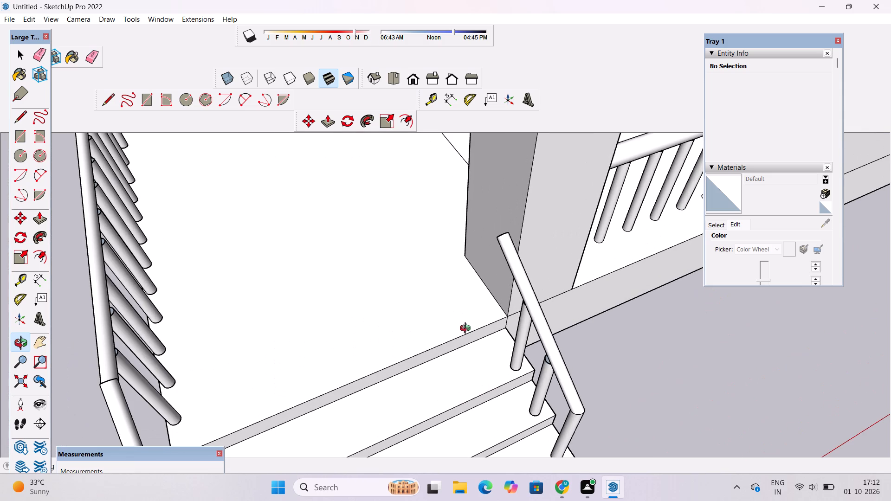
pyautogui.moveTo(460, 321); pyautogui.dragTo(651, 409)
pyautogui.moveTo(610, 353); pyautogui.dragTo(400, 274)
pyautogui.scroll(-2, 378, 271)
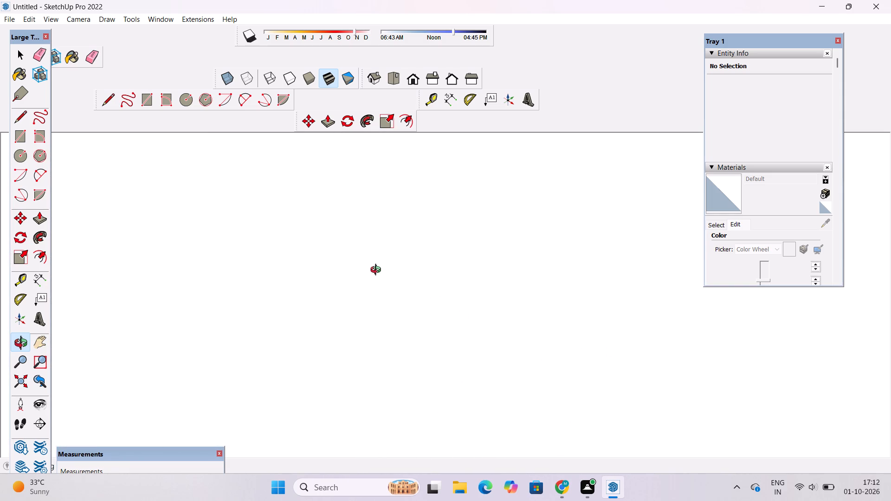
pyautogui.scroll(-11, 378, 271)
pyautogui.scroll(-12, 373, 286)
pyautogui.scroll(-6, 411, 315)
pyautogui.moveTo(457, 373); pyautogui.dragTo(407, 312)
pyautogui.scroll(-5, 401, 317)
pyautogui.moveTo(379, 356); pyautogui.dragTo(381, 332)
pyautogui.moveTo(390, 366); pyautogui.dragTo(365, 331)
pyautogui.scroll(4, 359, 321)
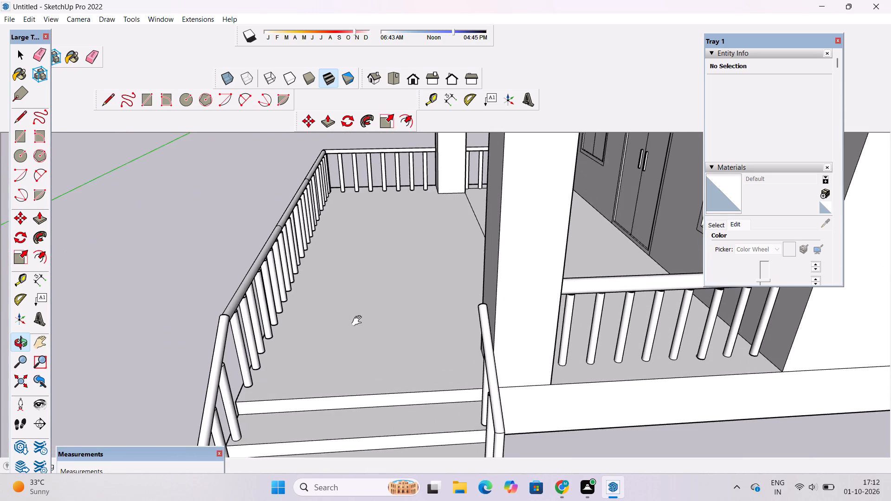
pyautogui.keyDown('shift'); pyautogui.moveTo(359, 321); pyautogui.dragTo(362, 329); pyautogui.keyUp('shift')
pyautogui.scroll(3, 416, 342)
pyautogui.scroll(2, 492, 338)
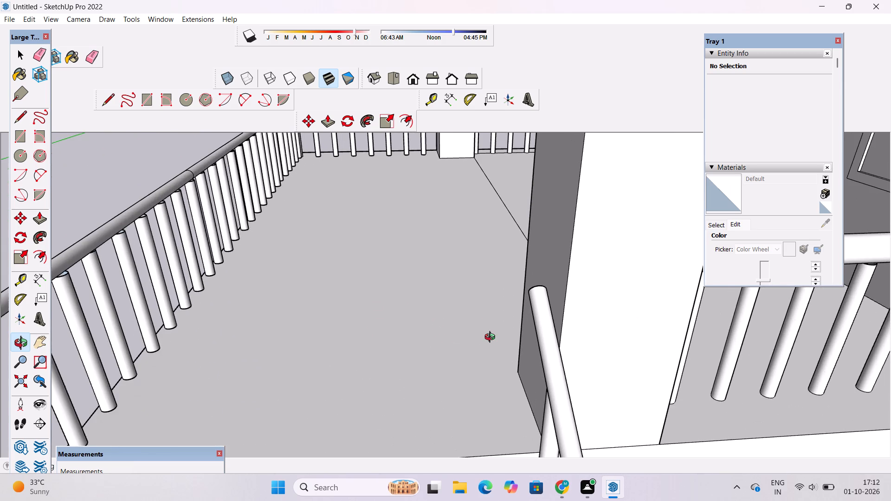
pyautogui.moveTo(475, 357); pyautogui.dragTo(522, 368)
pyautogui.keyDown('shift'); pyautogui.moveTo(558, 362); pyautogui.dragTo(489, 294); pyautogui.keyUp('shift')
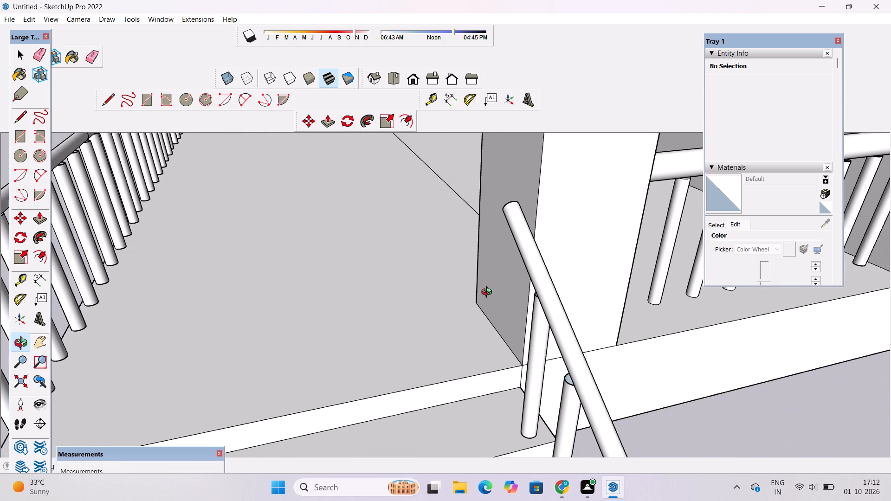
pyautogui.moveTo(503, 373); pyautogui.dragTo(475, 379)
pyautogui.scroll(2, 469, 359)
pyautogui.scroll(-7, 447, 350)
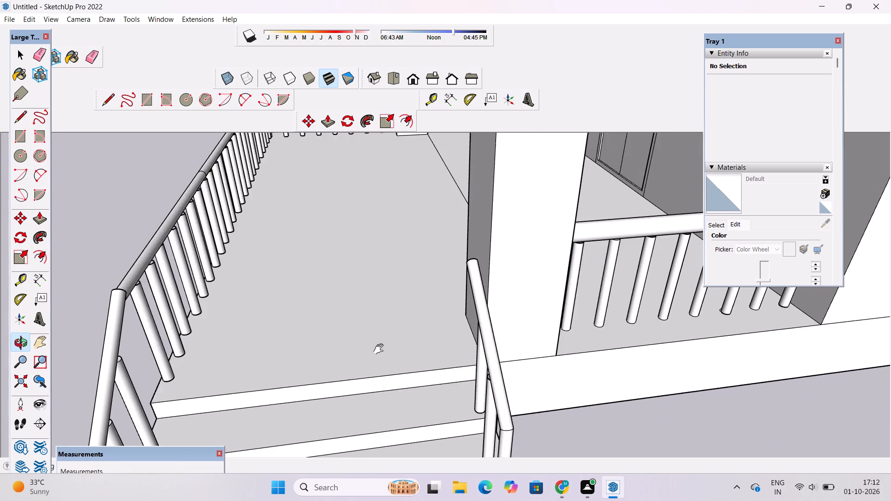
# Copy the porch railing's last baluster before the steps about 14' 10 7/8" straight across the porch floor to beside the column.
pyautogui.keyDown('shift'); pyautogui.moveTo(386, 347); pyautogui.dragTo(458, 336); pyautogui.keyUp('shift')
pyautogui.moveTo(425, 348); pyautogui.dragTo(372, 353)
pyautogui.scroll(1, 327, 343)
pyautogui.keyDown('shift'); pyautogui.moveTo(327, 341); pyautogui.dragTo(334, 353); pyautogui.keyUp('shift')
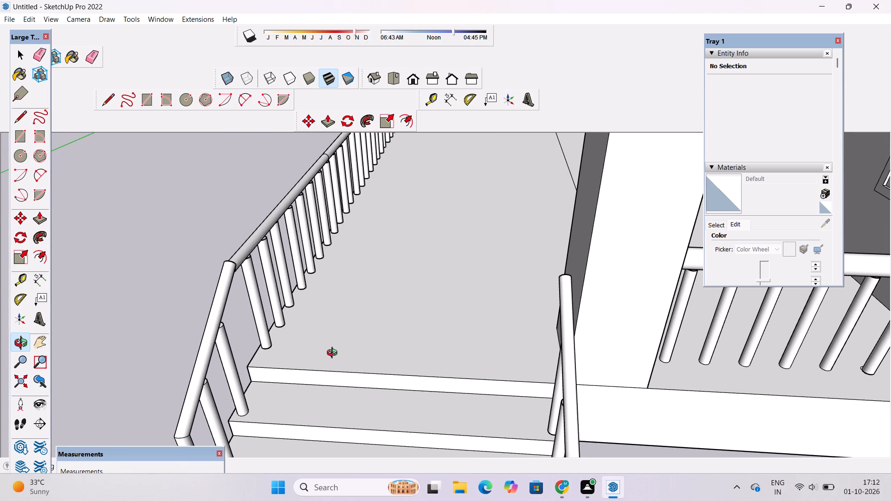
pyautogui.press('space')
pyautogui.scroll(1, 263, 326)
pyautogui.keyDown('shift'); pyautogui.doubleClick(265, 321); pyautogui.keyUp('shift')
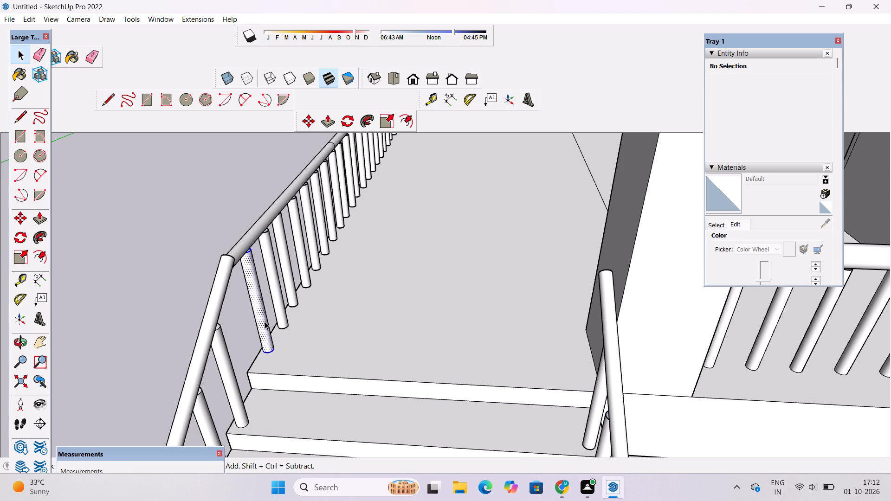
pyautogui.press('m')
pyautogui.scroll(6, 274, 343)
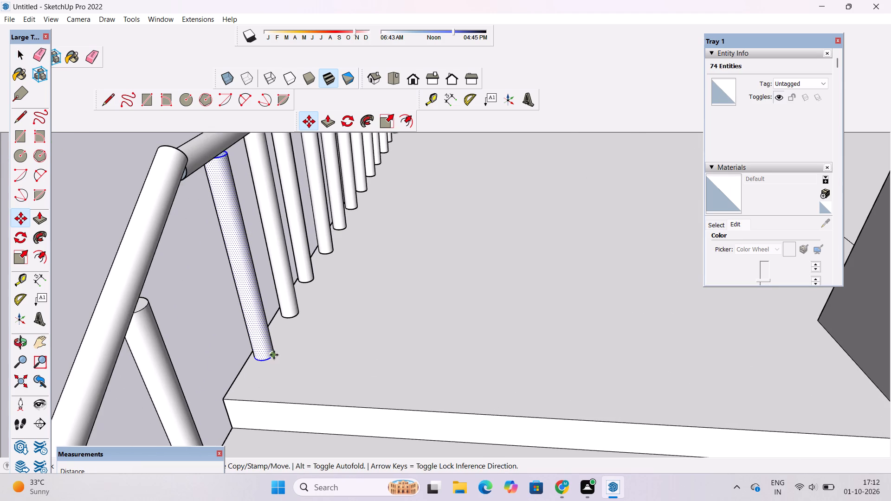
pyautogui.click(275, 355)
pyautogui.scroll(-4, 316, 351)
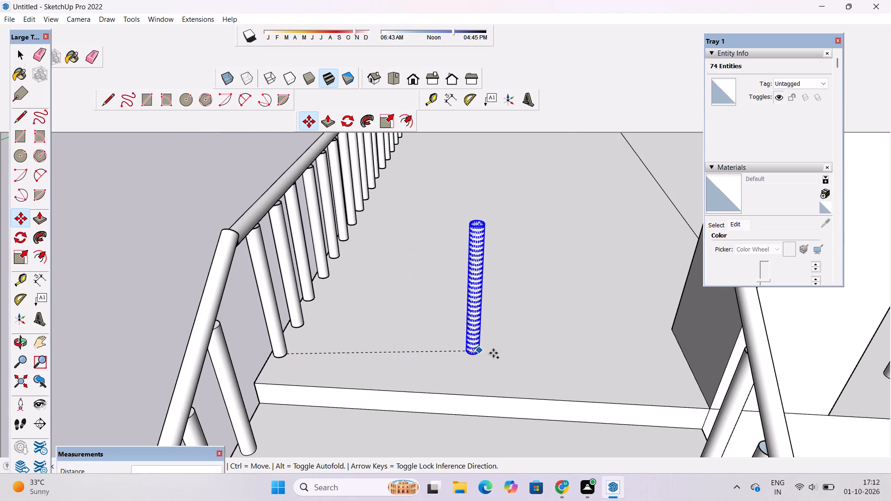
pyautogui.scroll(-5, 515, 372)
pyautogui.scroll(2, 495, 370)
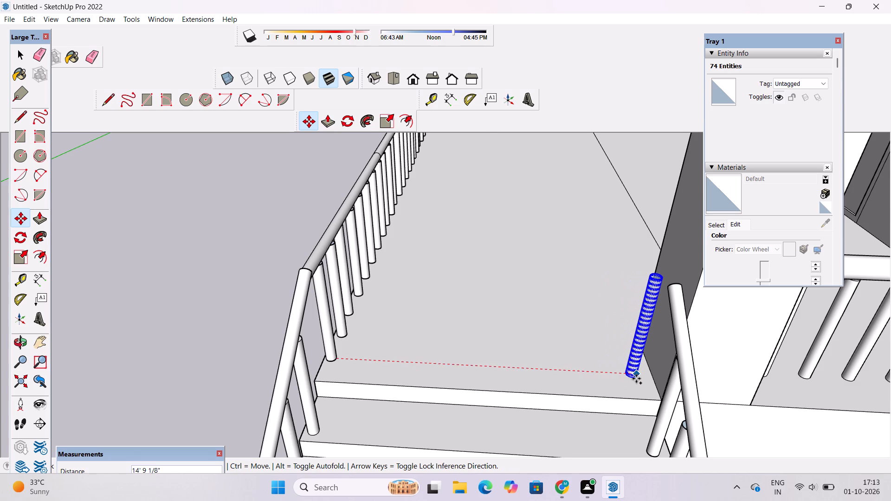
pyautogui.scroll(2, 636, 379)
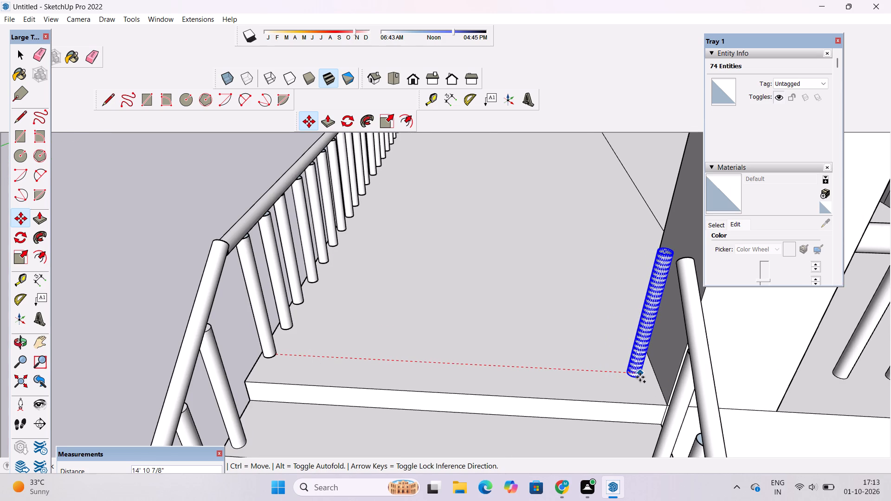
pyautogui.click(640, 377)
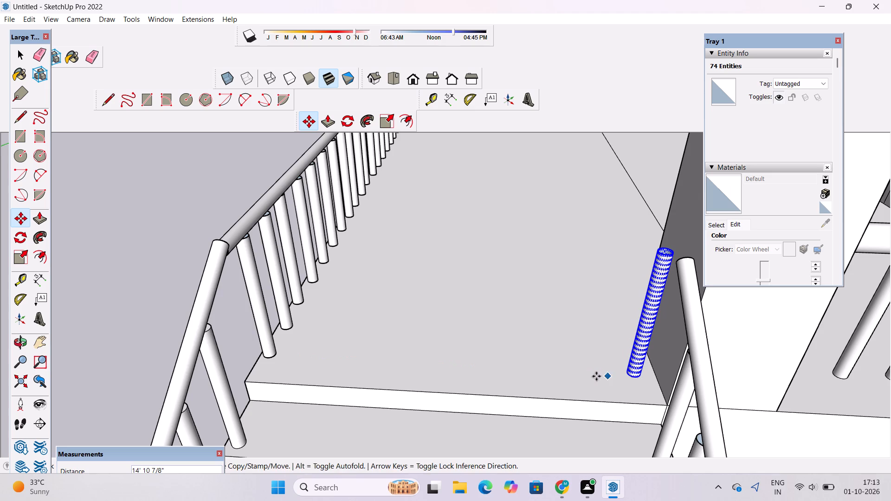
# Examine the copied baluster beside the porch column in relation to the open upper end of the copied step handrail.
pyautogui.press('o')
pyautogui.scroll(-6, 333, 279)
pyautogui.moveTo(298, 317); pyautogui.dragTo(504, 385)
pyautogui.scroll(4, 525, 283)
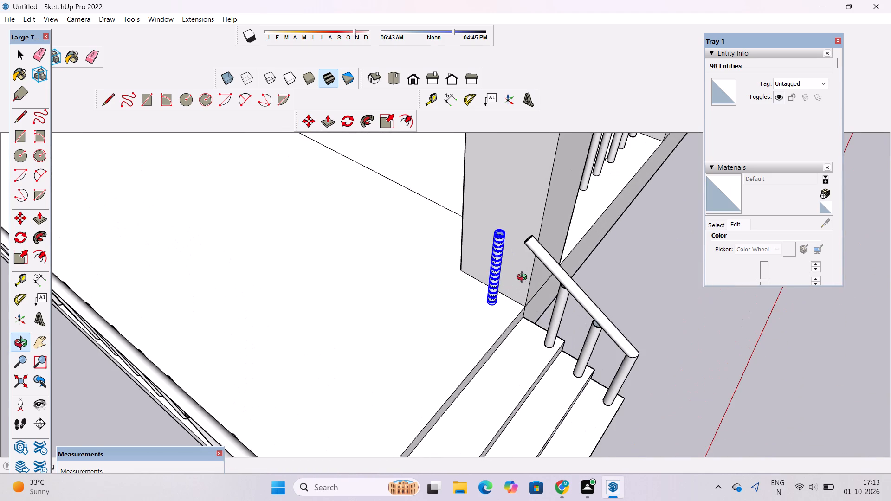
pyautogui.keyDown('shift'); pyautogui.moveTo(510, 278); pyautogui.dragTo(432, 328); pyautogui.keyUp('shift')
pyautogui.moveTo(402, 346); pyautogui.dragTo(542, 353)
pyautogui.moveTo(506, 328); pyautogui.dragTo(361, 229)
pyautogui.scroll(-2, 349, 218)
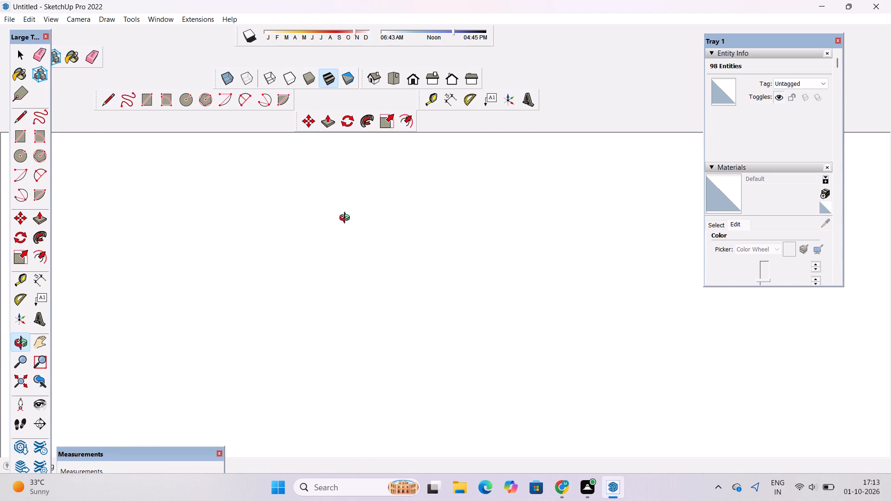
pyautogui.scroll(-20, 347, 219)
pyautogui.keyDown('shift'); pyautogui.moveTo(381, 335); pyautogui.dragTo(359, 250); pyautogui.keyUp('shift')
pyautogui.scroll(3, 392, 325)
pyautogui.keyDown('shift'); pyautogui.moveTo(396, 324); pyautogui.dragTo(274, 218); pyautogui.keyUp('shift')
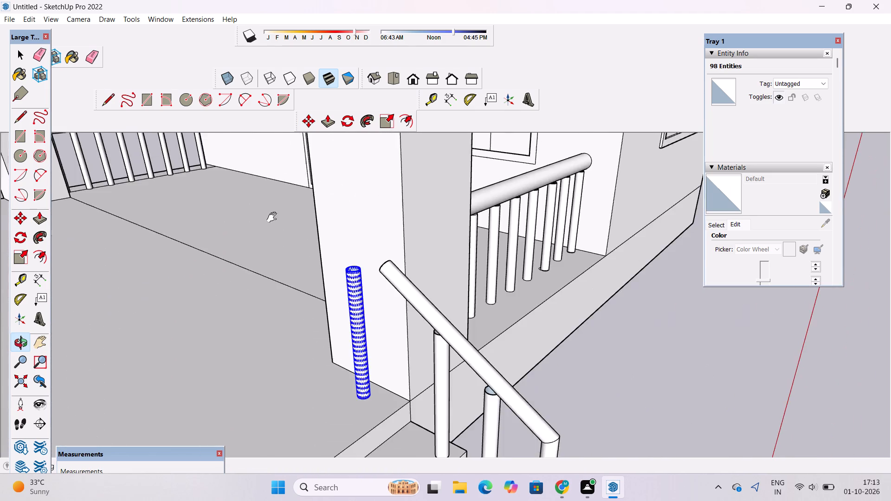
pyautogui.moveTo(298, 279); pyautogui.dragTo(424, 288)
pyautogui.keyDown('shift'); pyautogui.moveTo(473, 287); pyautogui.dragTo(289, 275); pyautogui.keyUp('shift')
pyautogui.scroll(1, 290, 274)
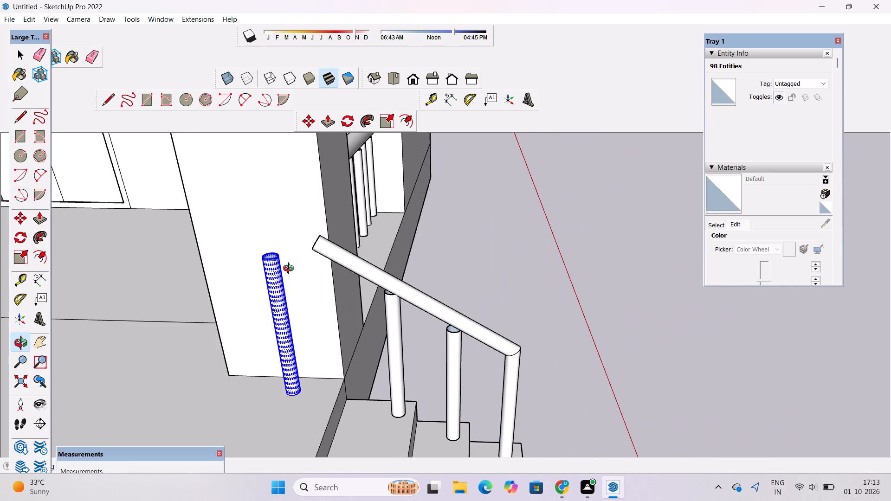
pyautogui.moveTo(313, 289); pyautogui.dragTo(359, 289)
pyautogui.scroll(2, 316, 283)
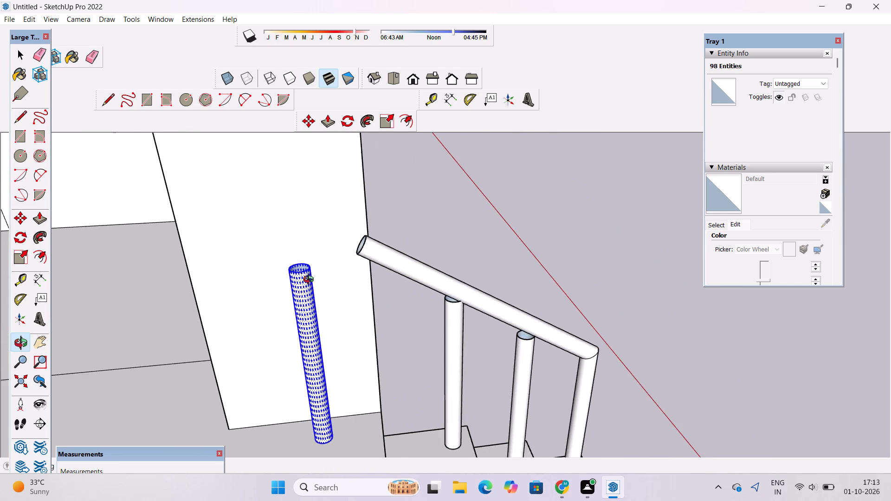
pyautogui.moveTo(314, 280); pyautogui.dragTo(366, 290)
pyautogui.scroll(2, 381, 283)
pyautogui.moveTo(366, 289); pyautogui.dragTo(405, 286)
pyautogui.moveTo(405, 286); pyautogui.dragTo(393, 295)
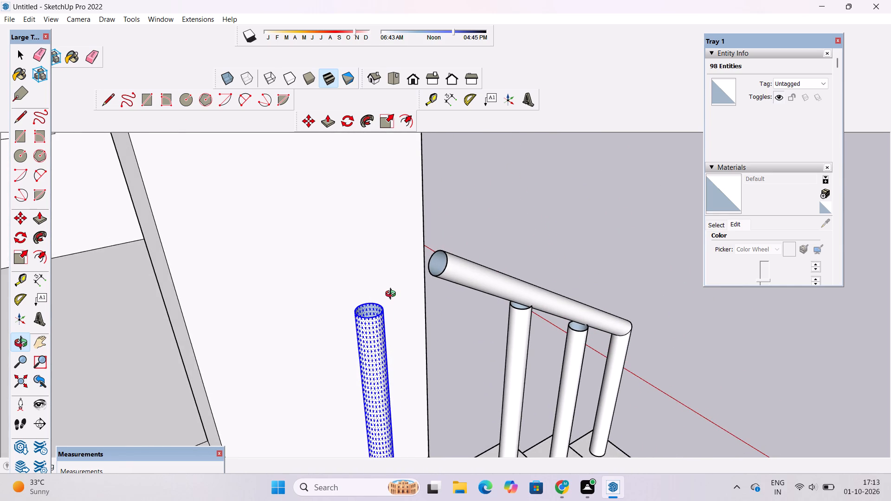
pyautogui.scroll(1, 393, 291)
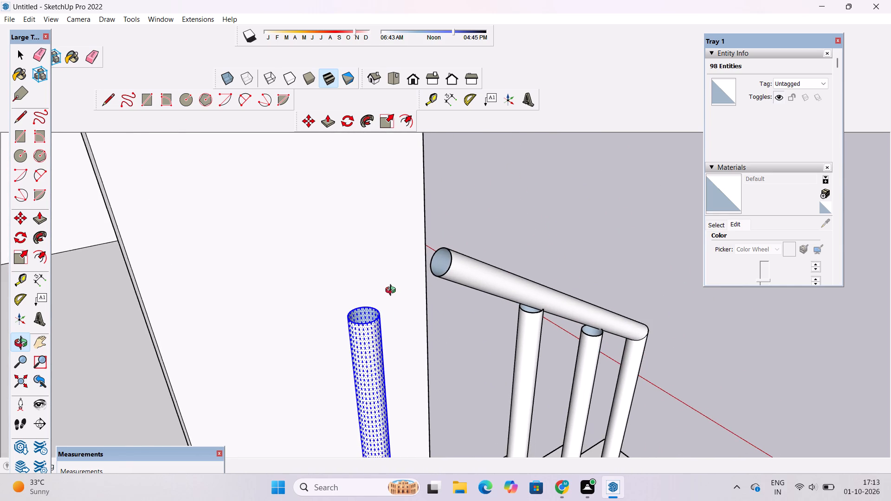
pyautogui.keyDown('shift'); pyautogui.moveTo(393, 291); pyautogui.dragTo(386, 299); pyautogui.keyUp('shift')
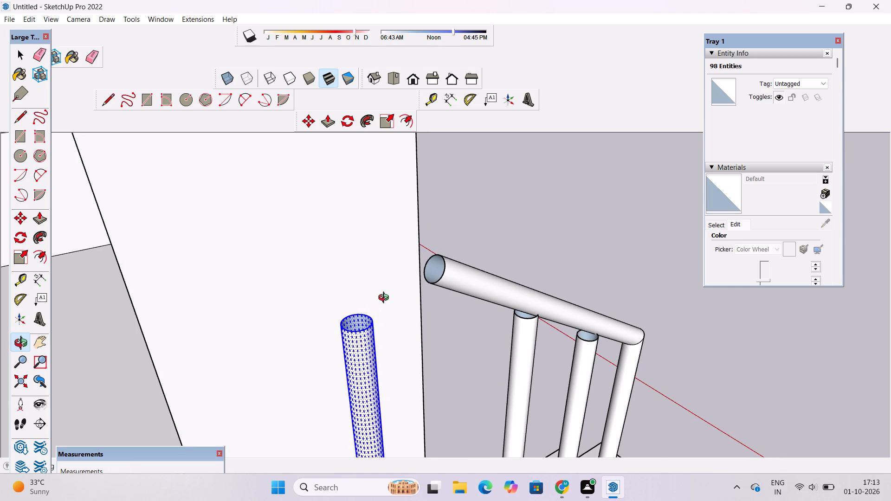
pyautogui.press('l')
pyautogui.press('space')
pyautogui.scroll(-3, 327, 316)
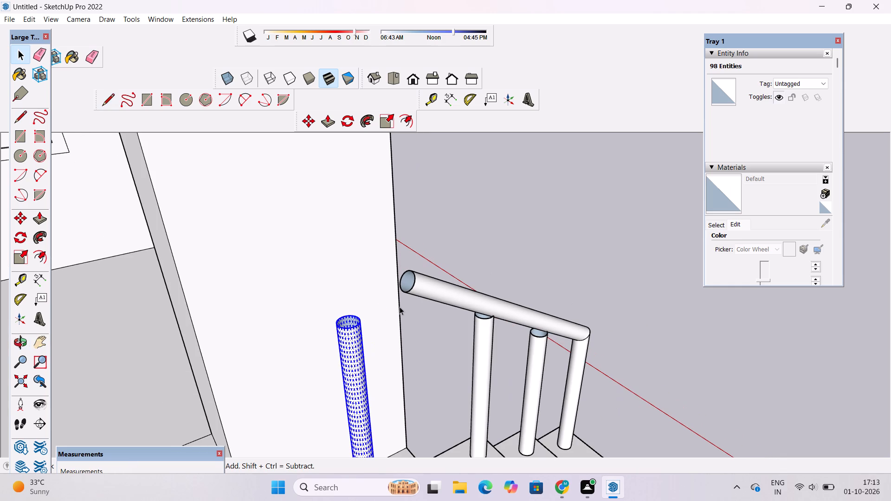
pyautogui.press('o')
pyautogui.moveTo(485, 309); pyautogui.dragTo(391, 317)
pyautogui.keyDown('shift'); pyautogui.moveTo(290, 334); pyautogui.dragTo(335, 285); pyautogui.keyUp('shift')
pyautogui.scroll(-5, 340, 280)
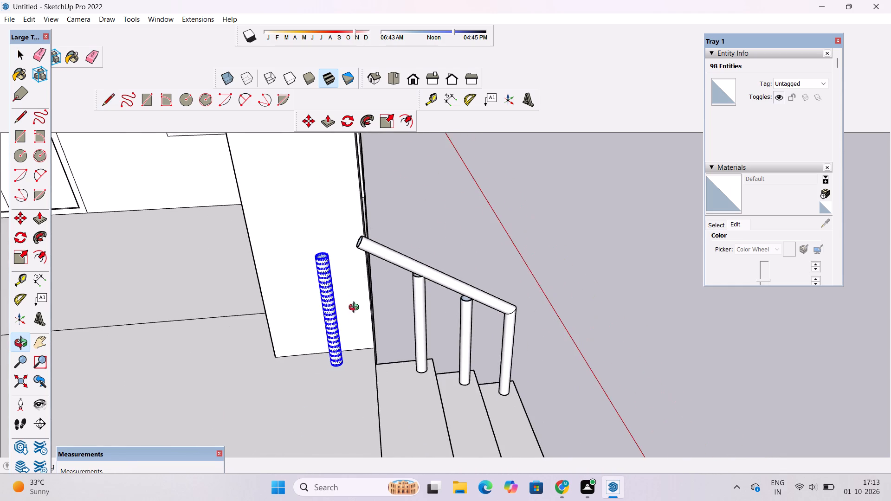
pyautogui.moveTo(343, 330); pyautogui.dragTo(333, 344)
pyautogui.scroll(4, 325, 301)
pyautogui.keyDown('shift'); pyautogui.moveTo(322, 303); pyautogui.dragTo(333, 282); pyautogui.keyUp('shift')
pyautogui.moveTo(326, 287); pyautogui.dragTo(299, 292)
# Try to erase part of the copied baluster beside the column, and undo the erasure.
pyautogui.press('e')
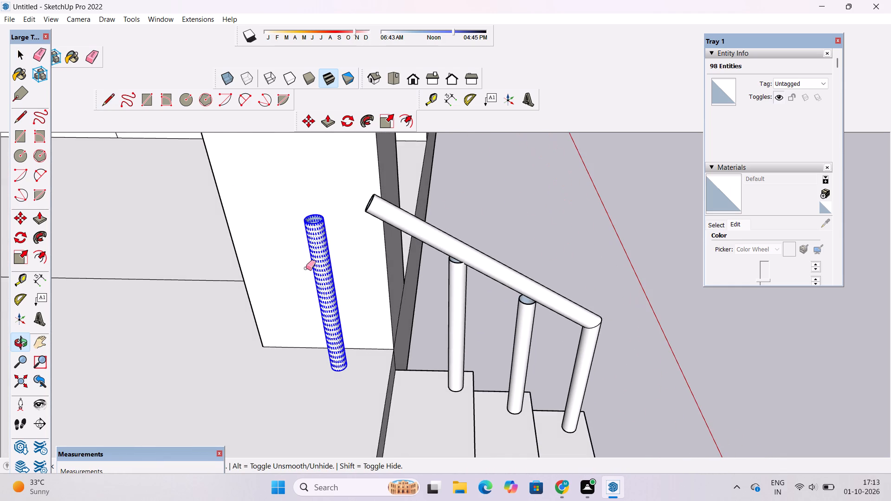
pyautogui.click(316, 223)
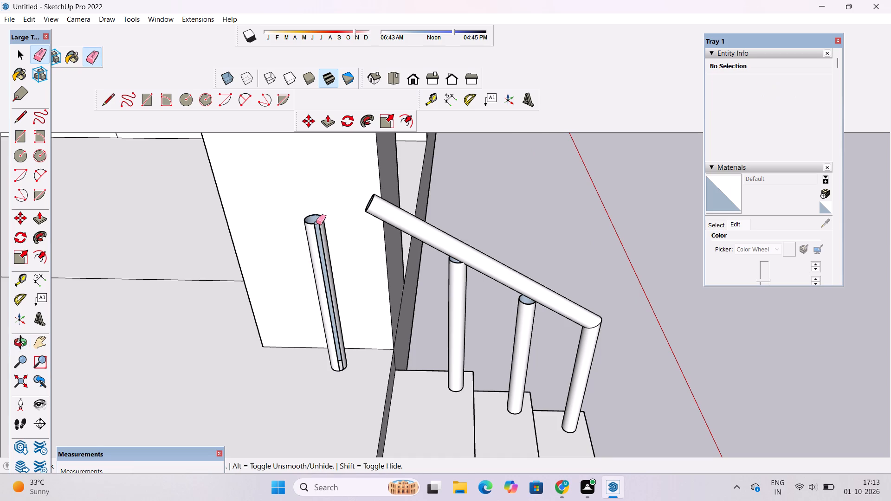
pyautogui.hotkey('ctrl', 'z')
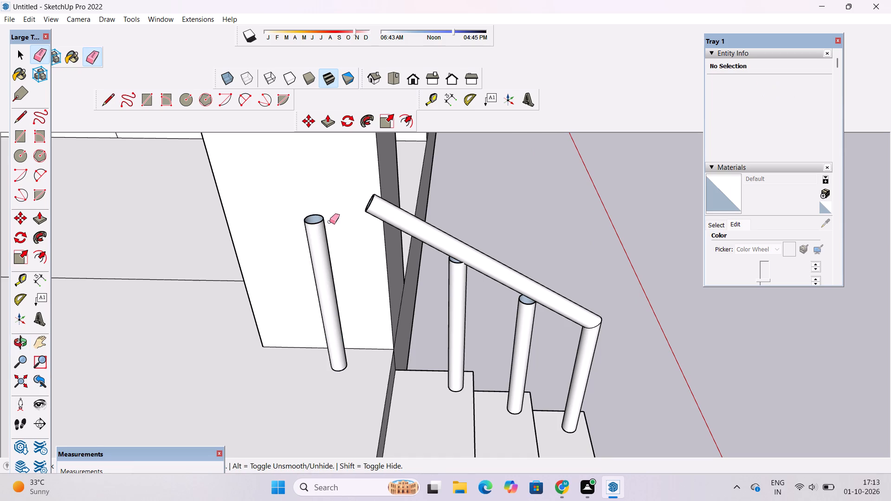
# Delete the whole copied baluster beside the porch column.
pyautogui.press('space')
pyautogui.click(533, 215)
pyautogui.doubleClick(319, 249)
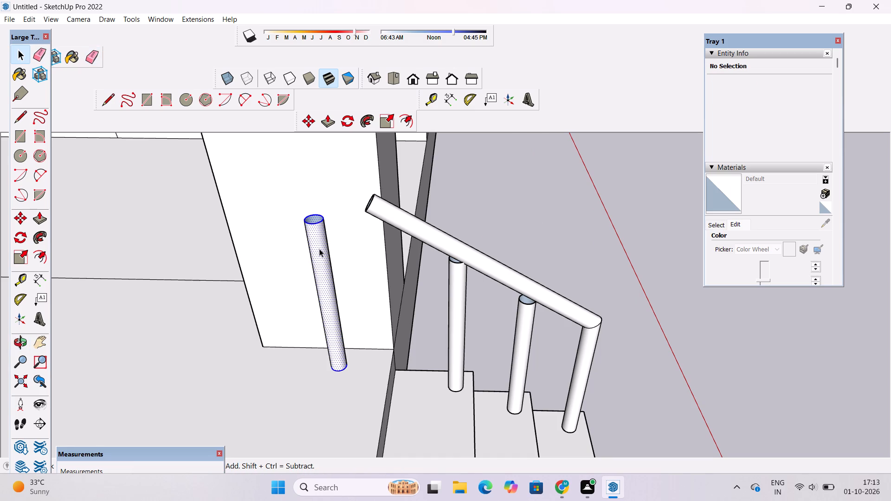
pyautogui.press('Delete')
# Examine the copied handrail's upper end and the porch floor in front of the column.
pyautogui.press('o')
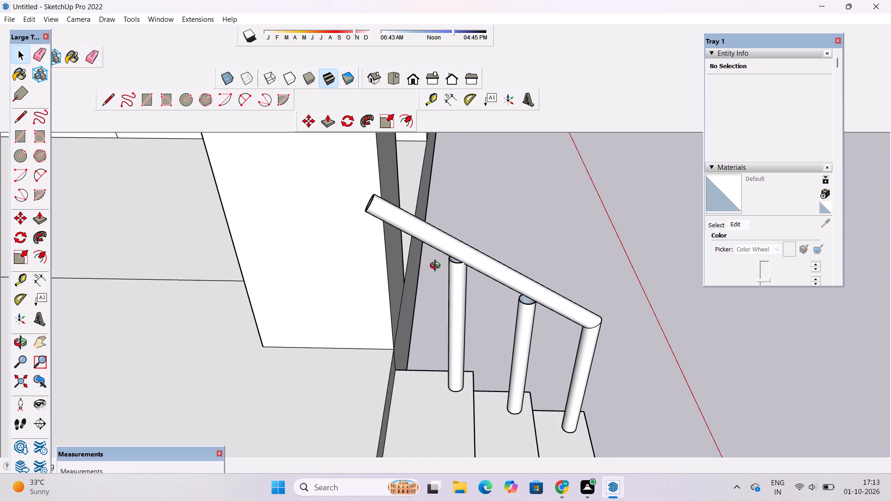
pyautogui.moveTo(426, 276); pyautogui.dragTo(388, 282)
pyautogui.keyDown('shift'); pyautogui.moveTo(345, 292); pyautogui.dragTo(344, 299); pyautogui.keyUp('shift')
pyautogui.scroll(1, 325, 307)
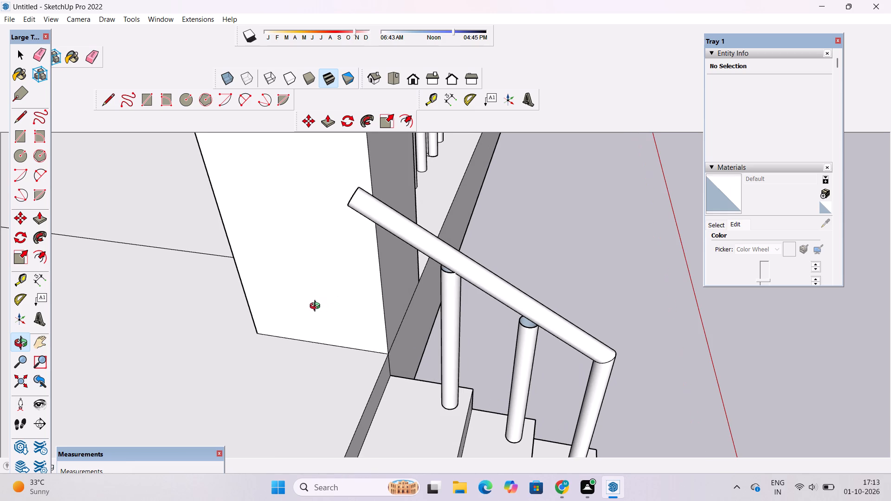
pyautogui.moveTo(299, 312); pyautogui.dragTo(312, 308)
pyautogui.moveTo(316, 315); pyautogui.dragTo(332, 315)
pyautogui.keyDown('shift'); pyautogui.moveTo(346, 300); pyautogui.dragTo(328, 307); pyautogui.keyUp('shift')
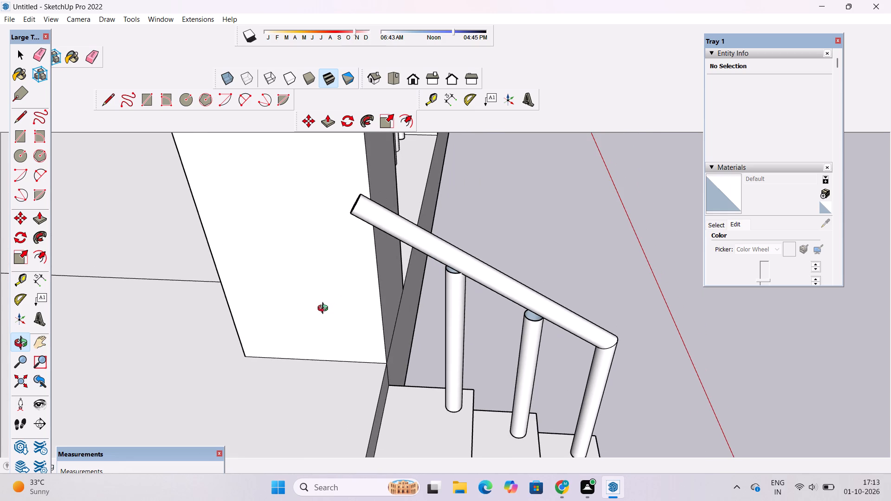
pyautogui.moveTo(306, 317); pyautogui.dragTo(327, 310)
pyautogui.scroll(-1, 322, 309)
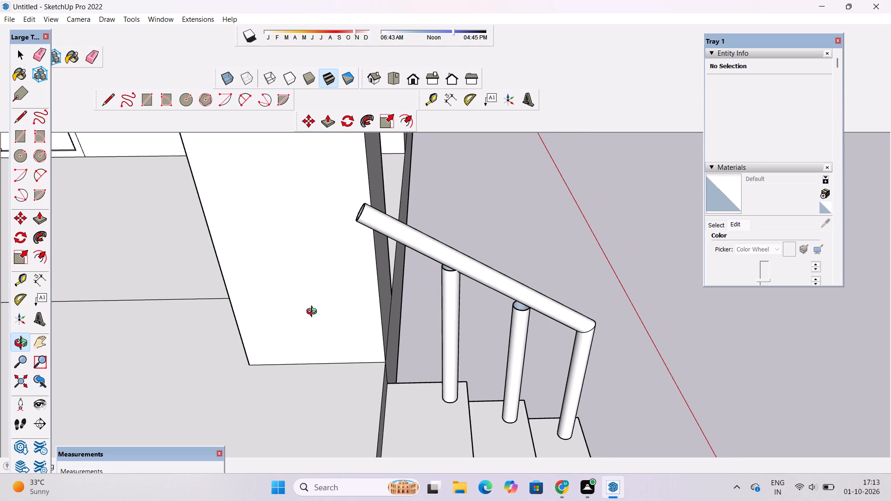
pyautogui.moveTo(305, 301); pyautogui.dragTo(323, 307)
pyautogui.moveTo(330, 315); pyautogui.dragTo(325, 302)
pyautogui.moveTo(327, 313); pyautogui.dragTo(303, 313)
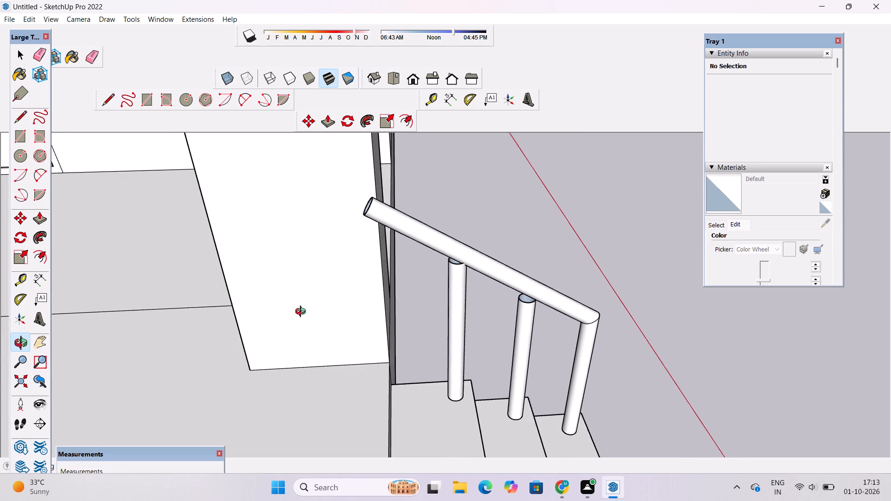
pyautogui.moveTo(303, 313); pyautogui.dragTo(296, 313)
pyautogui.keyDown('shift'); pyautogui.moveTo(292, 309); pyautogui.dragTo(329, 297); pyautogui.keyUp('shift')
pyautogui.moveTo(332, 309); pyautogui.dragTo(355, 311)
pyautogui.moveTo(355, 321); pyautogui.dragTo(352, 308)
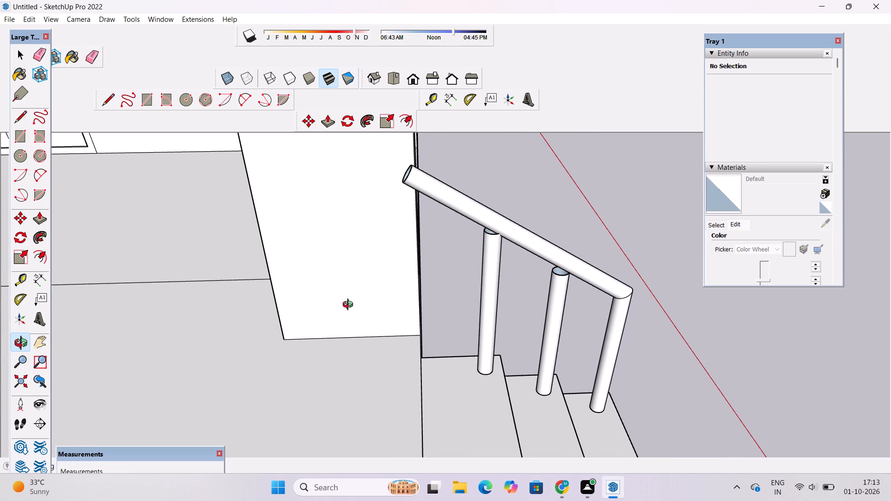
# Draw a circle of 3" radius on the porch floor beside the column, near the top step.
pyautogui.press('c')
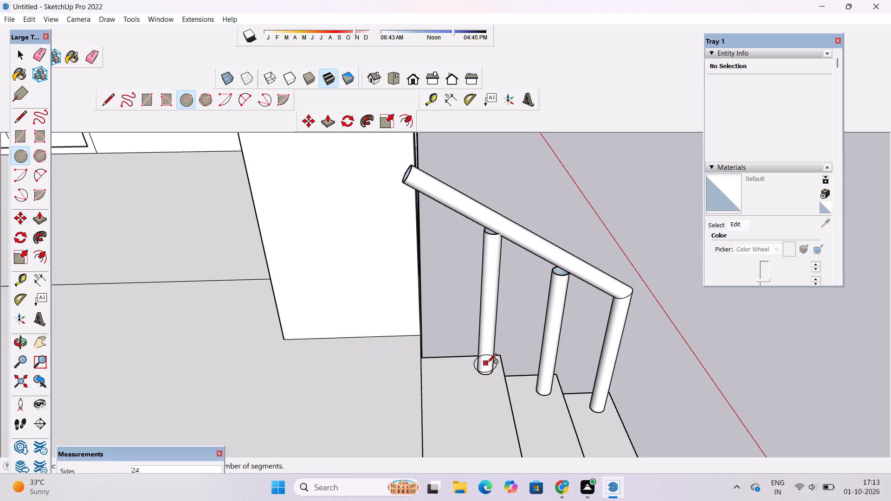
pyautogui.click(388, 355)
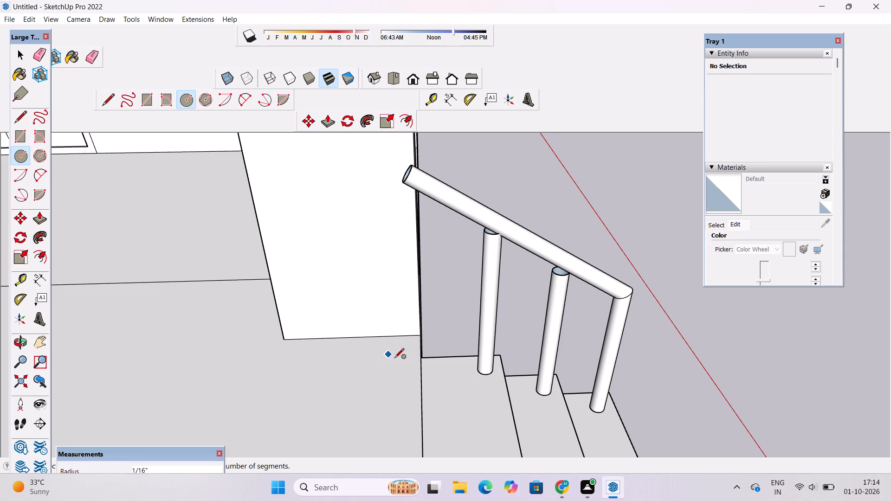
pyautogui.write('3"')
pyautogui.press('Return')
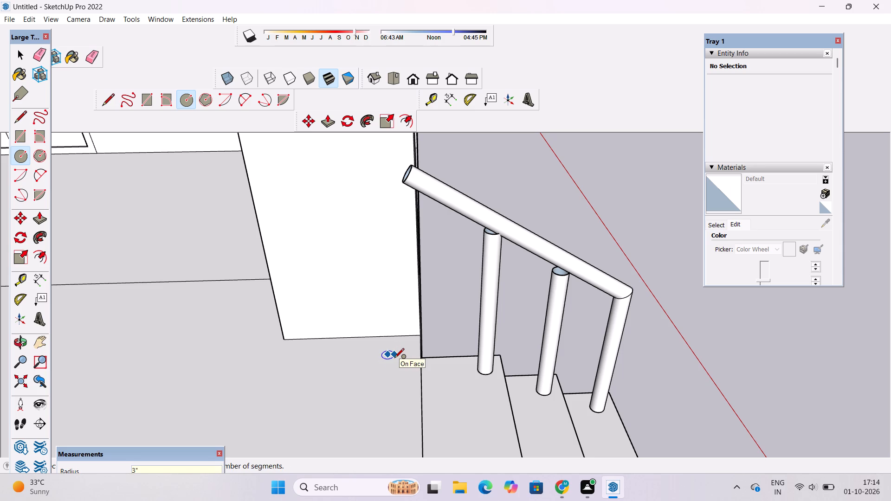
pyautogui.press('space')
# Draw a vertical line just over 6' tall from the circle's centre, then a sloped line of about 1' to the handrail's upper end.
pyautogui.scroll(1, 397, 358)
pyautogui.press('l')
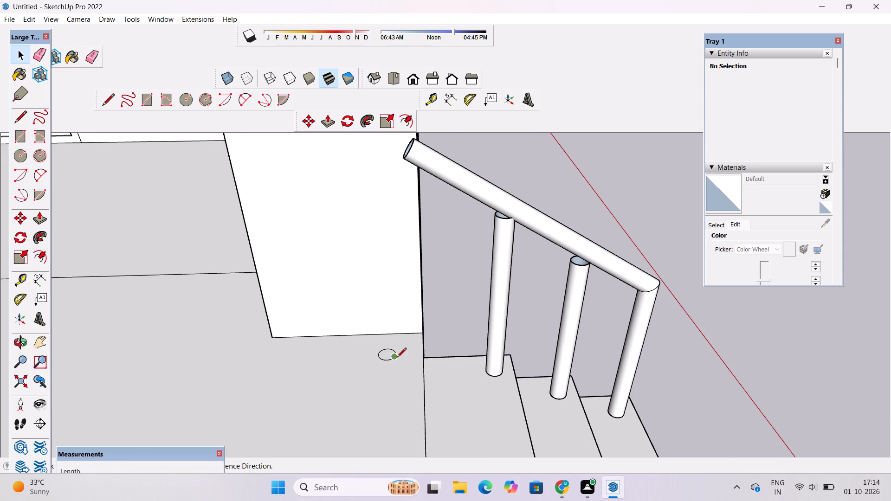
pyautogui.scroll(3, 397, 358)
pyautogui.click(383, 353)
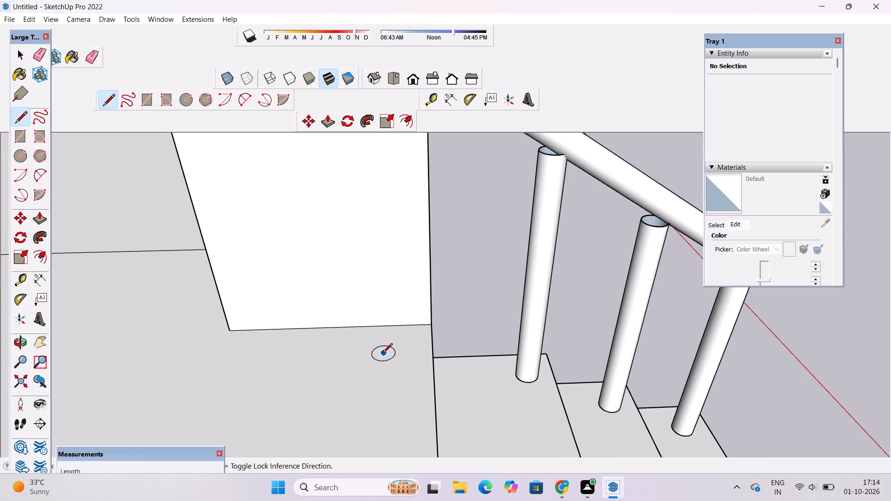
pyautogui.scroll(-6, 383, 353)
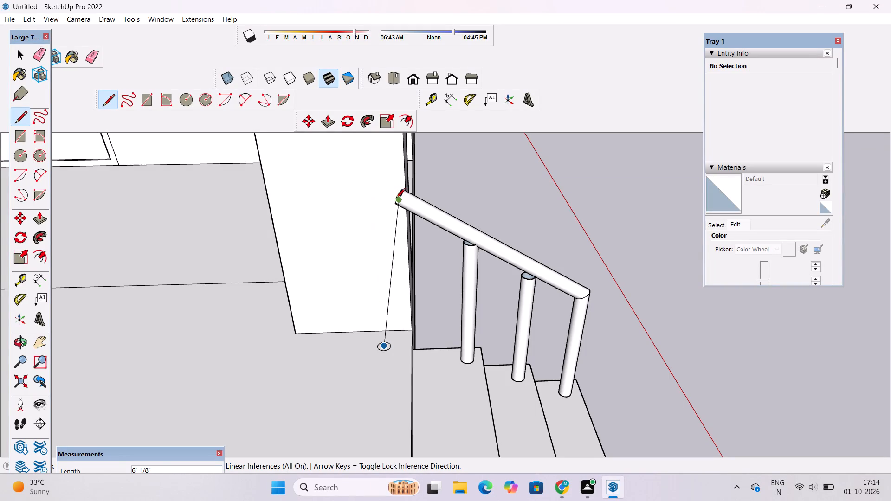
pyautogui.click(370, 184)
pyautogui.scroll(5, 370, 184)
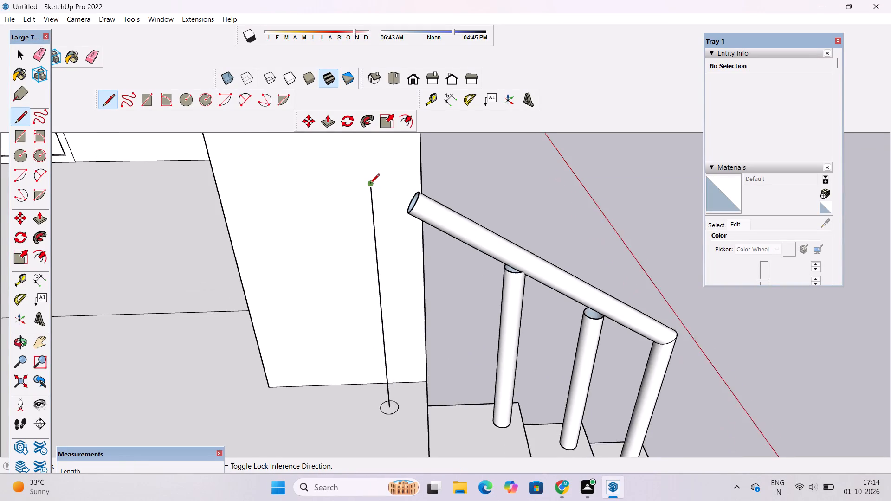
pyautogui.scroll(2, 417, 204)
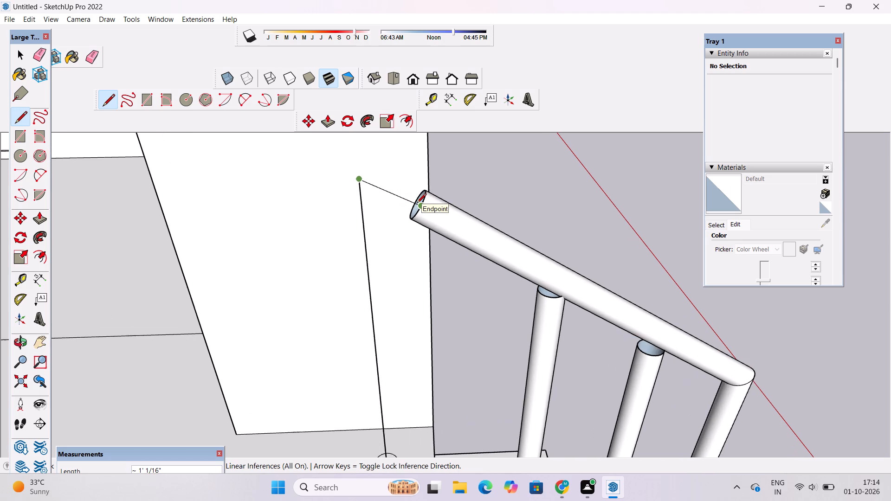
pyautogui.click(417, 204)
pyautogui.press('space')
# Sweep the floor circle along the vertical and sloped lines with Follow Me to form the upper post and rail extension.
pyautogui.scroll(-6, 387, 194)
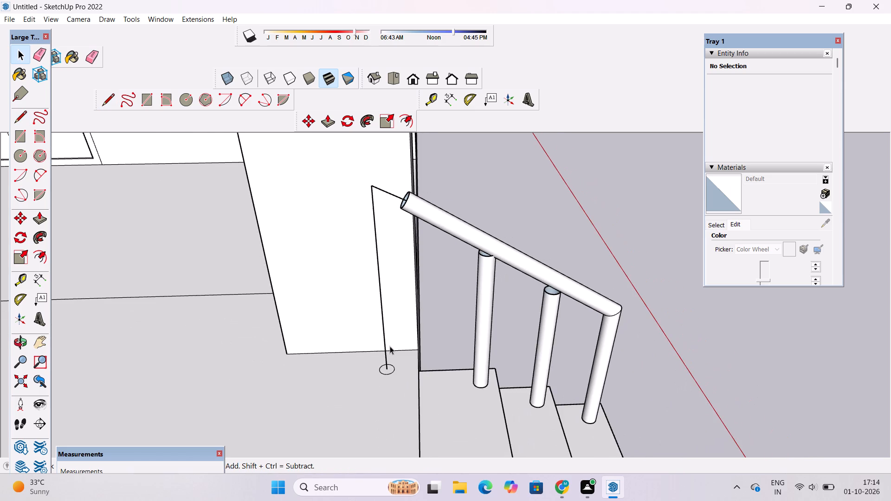
pyautogui.scroll(8, 390, 346)
pyautogui.keyDown('ctrl'); pyautogui.doubleClick(381, 383); pyautogui.keyUp('ctrl')
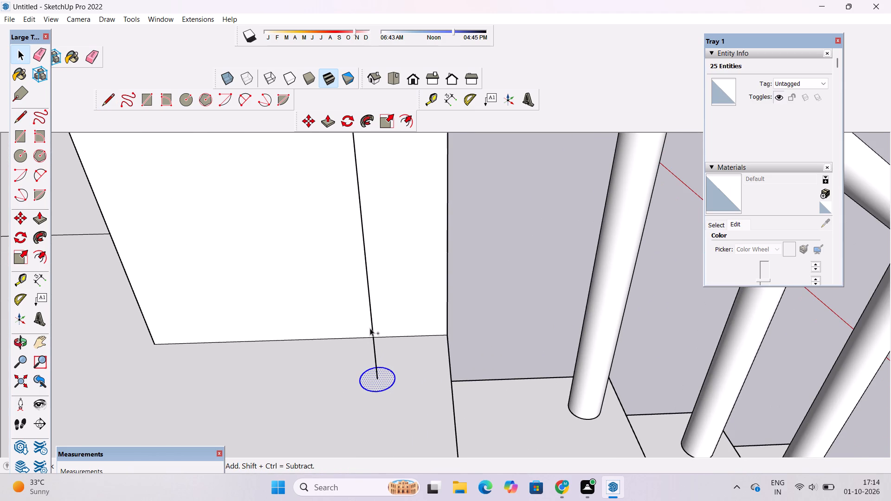
pyautogui.keyDown('ctrl'); pyautogui.click(371, 324); pyautogui.keyUp('ctrl')
pyautogui.keyDown('ctrl'); pyautogui.scroll(-13, 374, 346); pyautogui.keyUp('ctrl')
pyautogui.keyDown('ctrl'); pyautogui.scroll(7, 376, 249); pyautogui.keyUp('ctrl')
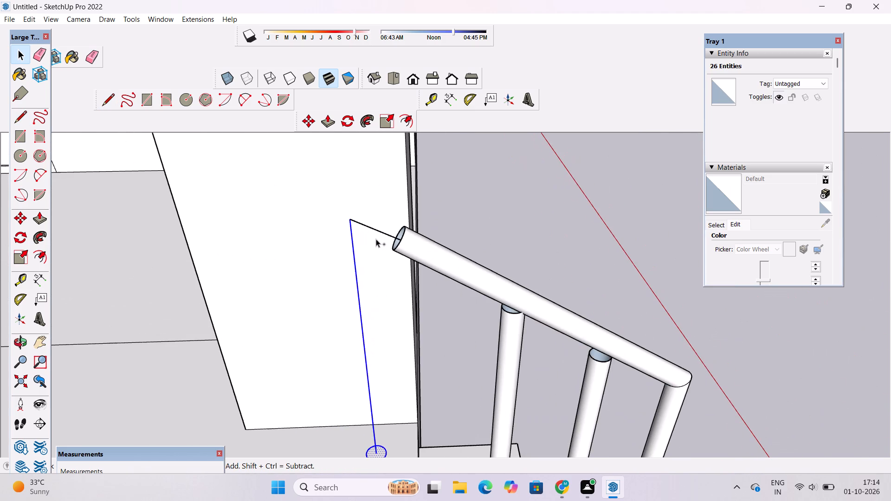
pyautogui.keyDown('ctrl'); pyautogui.click(378, 231); pyautogui.keyUp('ctrl')
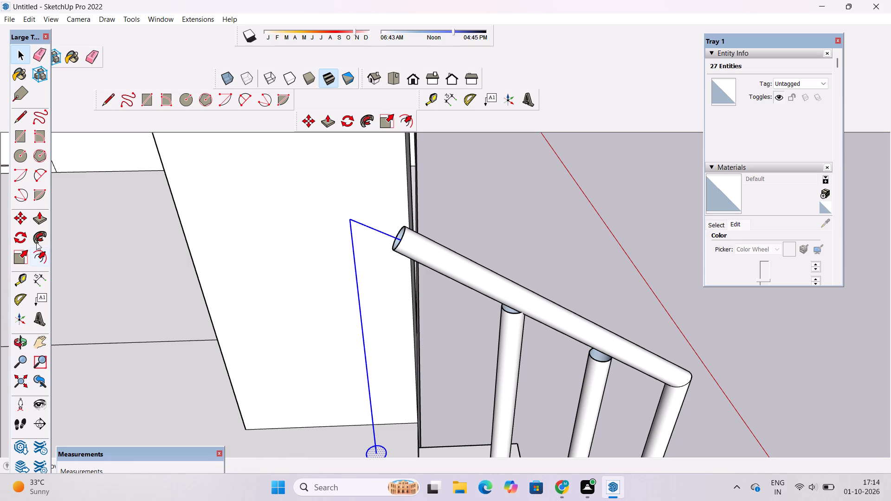
pyautogui.click(38, 239)
pyautogui.scroll(-4, 363, 401)
pyautogui.scroll(2, 373, 439)
pyautogui.click(373, 439)
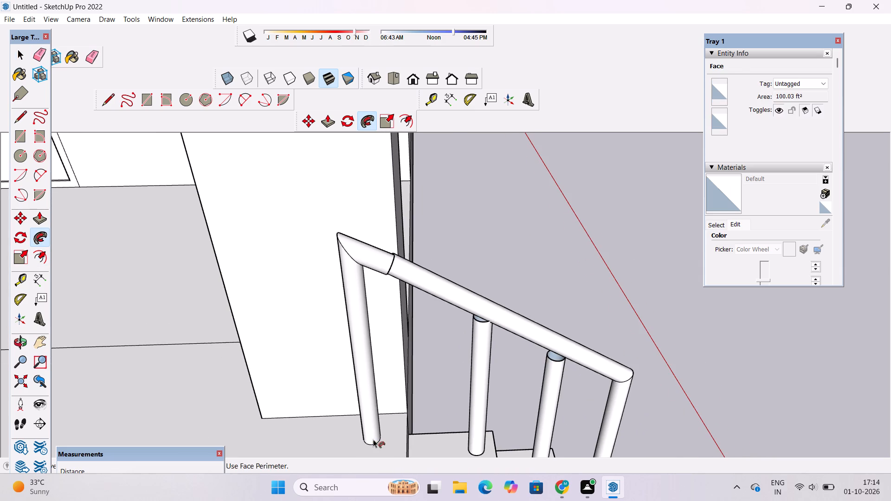
pyautogui.press('space')
# Examine how the new post and rail extension line up with the copied step handrail.
pyautogui.press('o')
pyautogui.scroll(-6, 368, 418)
pyautogui.moveTo(632, 372); pyautogui.dragTo(412, 377)
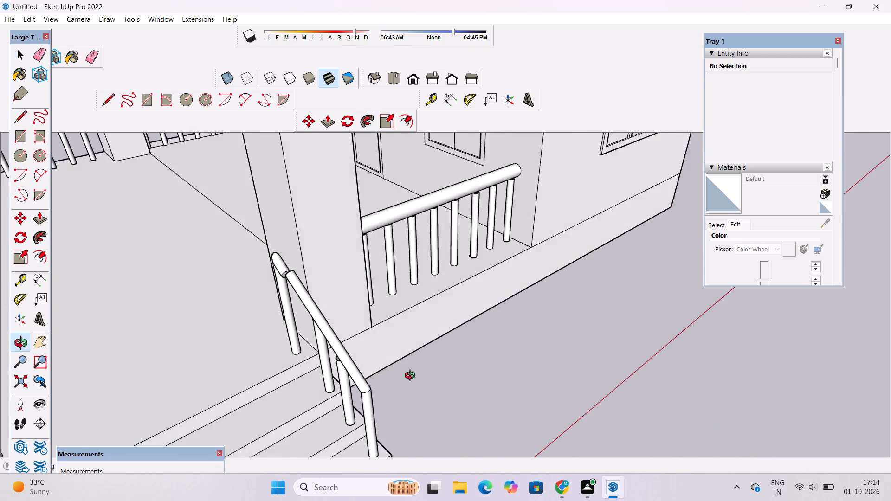
pyautogui.moveTo(412, 377); pyautogui.dragTo(409, 376)
pyautogui.scroll(2, 385, 353)
pyautogui.moveTo(403, 354); pyautogui.dragTo(351, 355)
pyautogui.scroll(1, 252, 304)
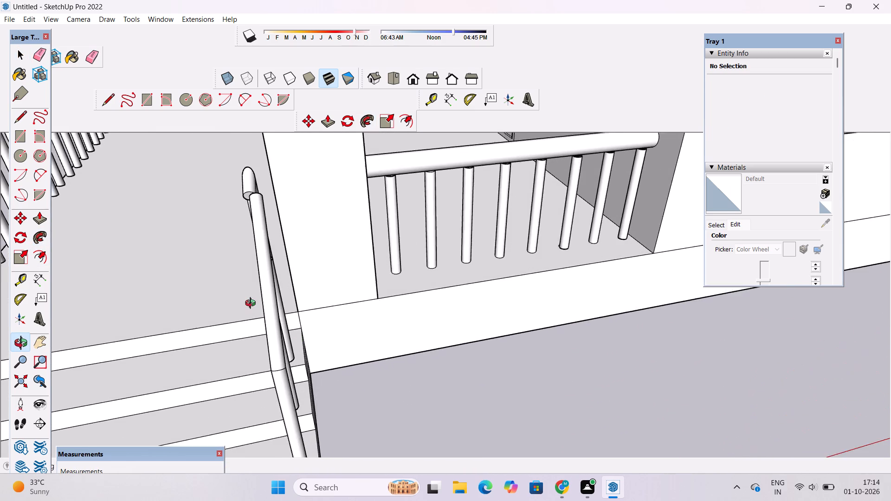
# Examine the joint between the post's rail extension and the upper end of the step handrail from several angles.
pyautogui.scroll(1, 252, 304)
pyautogui.keyDown('shift'); pyautogui.moveTo(280, 298); pyautogui.dragTo(325, 315); pyautogui.keyUp('shift')
pyautogui.moveTo(346, 330); pyautogui.dragTo(526, 335)
pyautogui.scroll(4, 454, 249)
pyautogui.moveTo(392, 247); pyautogui.dragTo(375, 264)
pyautogui.scroll(2, 373, 270)
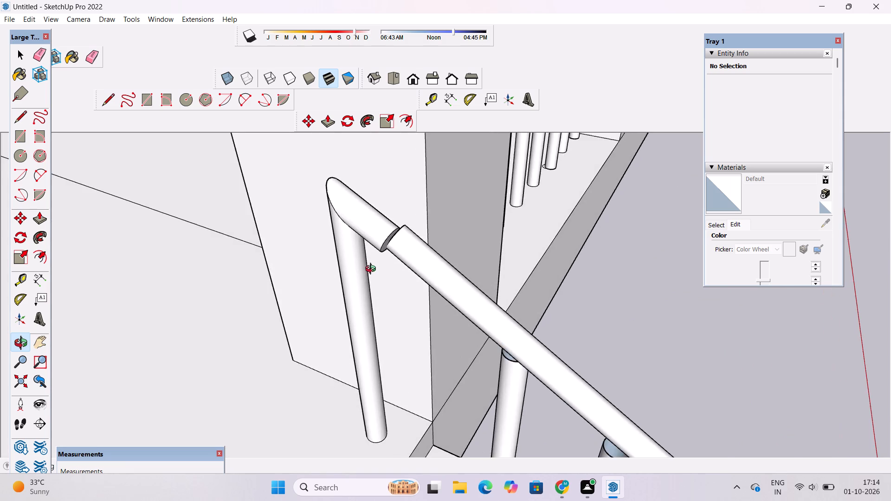
pyautogui.moveTo(364, 276); pyautogui.dragTo(453, 283)
pyautogui.keyDown('shift'); pyautogui.moveTo(446, 275); pyautogui.dragTo(406, 292); pyautogui.keyUp('shift')
pyautogui.scroll(-3, 385, 299)
pyautogui.moveTo(376, 308); pyautogui.dragTo(443, 358)
pyautogui.keyDown('shift'); pyautogui.moveTo(443, 358); pyautogui.dragTo(435, 333); pyautogui.keyUp('shift')
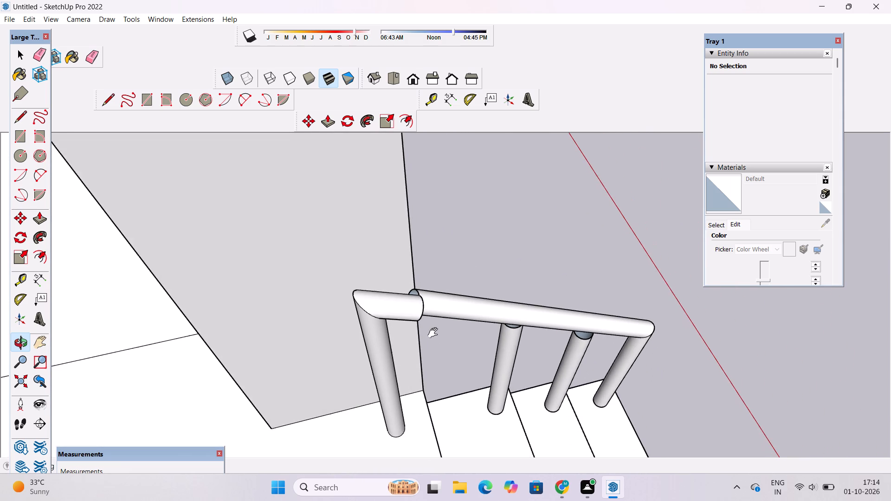
pyautogui.moveTo(419, 330); pyautogui.dragTo(413, 303)
pyautogui.scroll(-4, 410, 297)
pyautogui.moveTo(415, 321); pyautogui.dragTo(403, 306)
pyautogui.moveTo(403, 321); pyautogui.dragTo(407, 299)
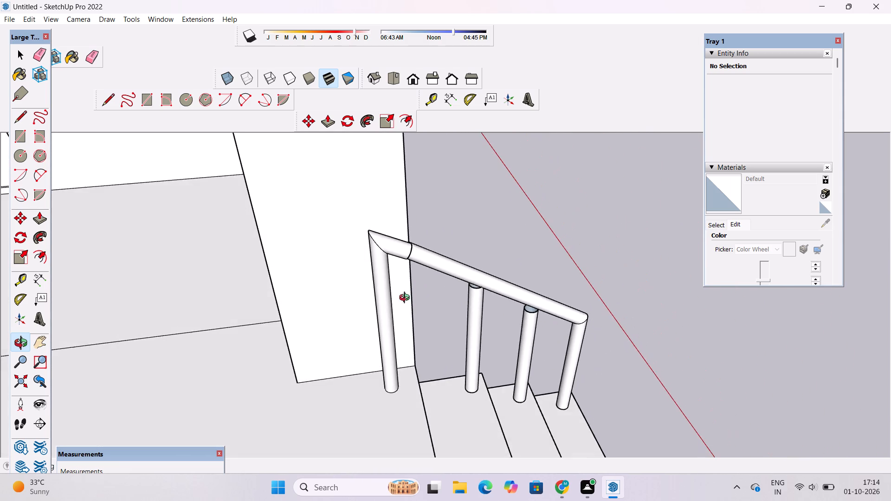
pyautogui.keyDown('shift'); pyautogui.moveTo(407, 298); pyautogui.dragTo(415, 315); pyautogui.keyUp('shift')
# Copy the upper post with its sloped rail extension about 6' 8 1/2" across the porch floor, away from the steps.
pyautogui.press('space')
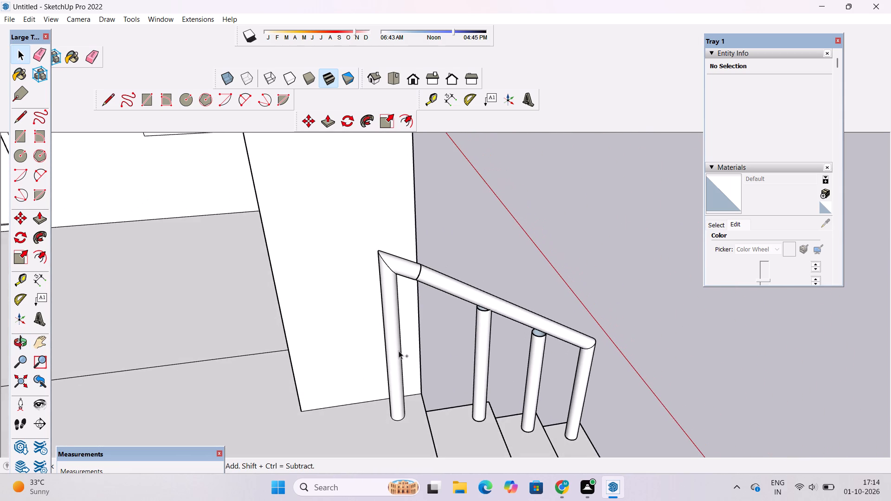
pyautogui.keyDown('ctrl'); pyautogui.doubleClick(396, 347); pyautogui.keyUp('ctrl')
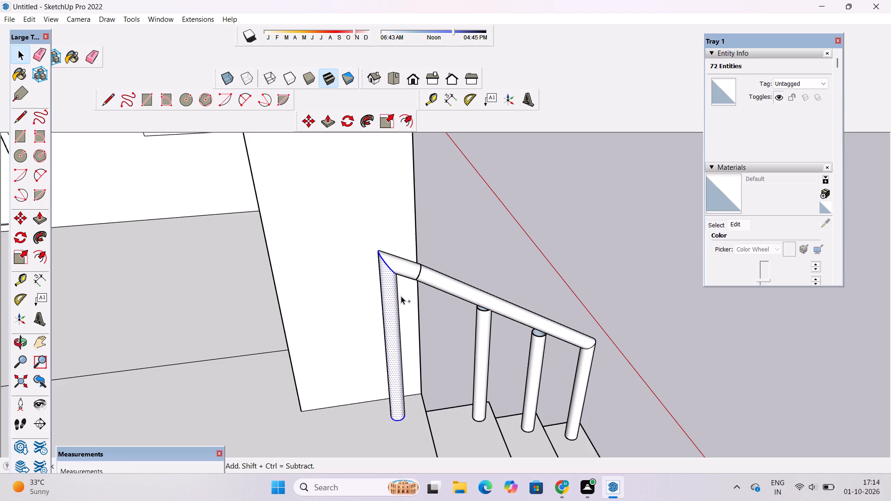
pyautogui.keyDown('ctrl'); pyautogui.doubleClick(410, 266); pyautogui.keyUp('ctrl')
pyautogui.press('m')
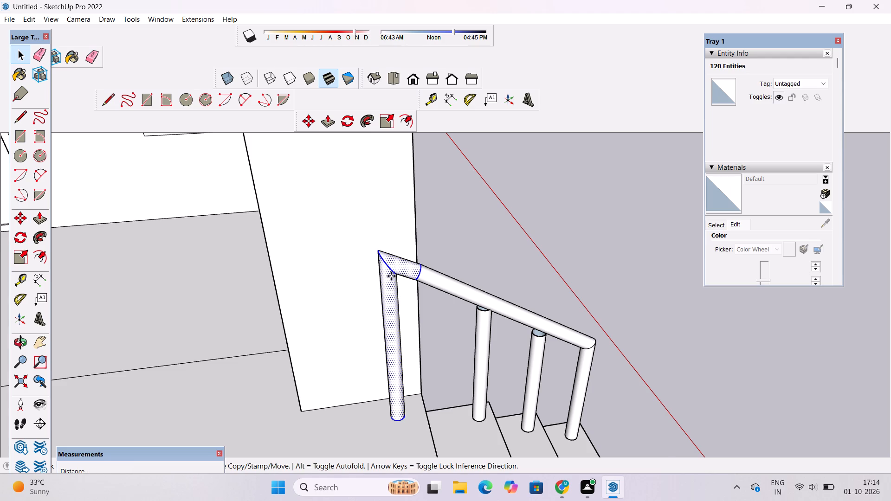
pyautogui.scroll(-3, 390, 276)
pyautogui.scroll(2, 391, 369)
pyautogui.scroll(-6, 383, 363)
pyautogui.scroll(4, 387, 420)
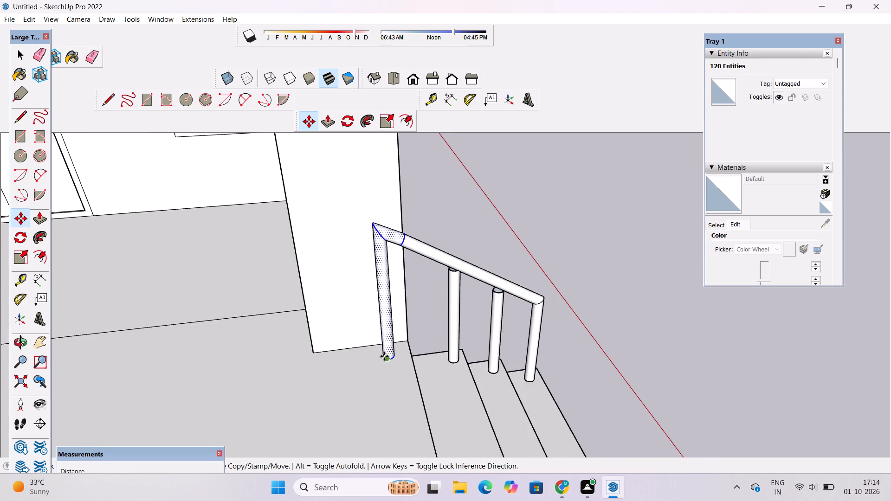
pyautogui.click(384, 356)
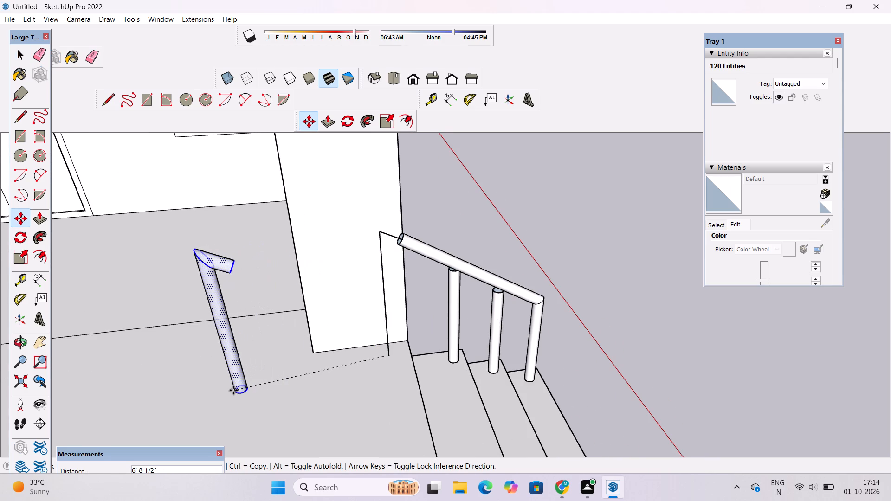
pyautogui.click(233, 390)
pyautogui.press('space')
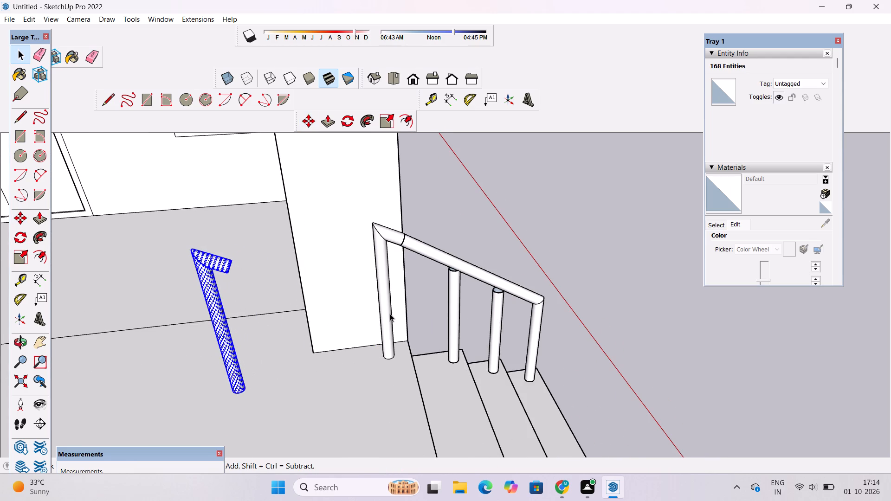
# Delete the round surfaces of the original post and rail extension beside the column, keeping the copy.
pyautogui.scroll(2, 389, 317)
pyautogui.click(389, 317)
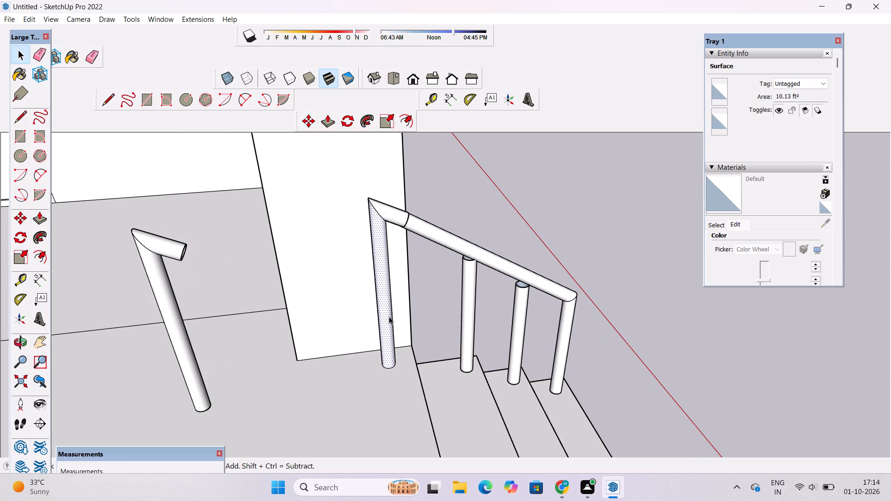
pyautogui.press('Delete')
pyautogui.click(395, 221)
pyautogui.press('Delete')
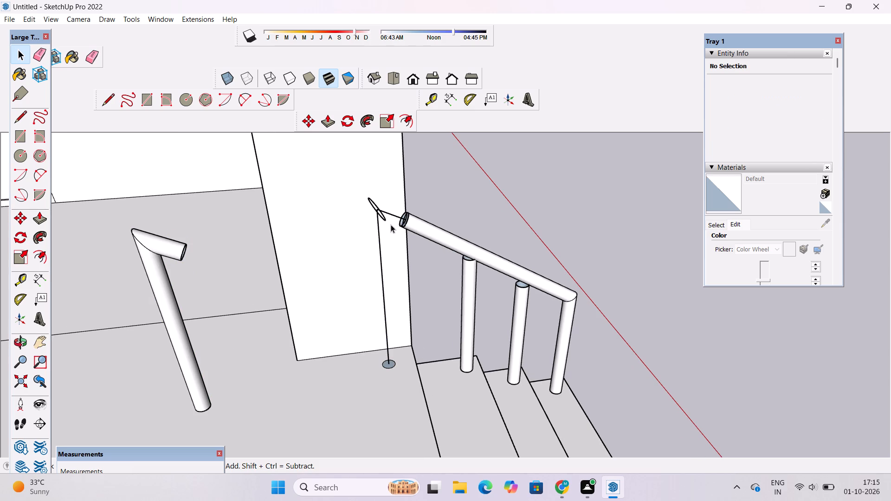
# Erase the original post's leftover vertical and sloped path lines and the mitred joint outline between them.
pyautogui.press('e')
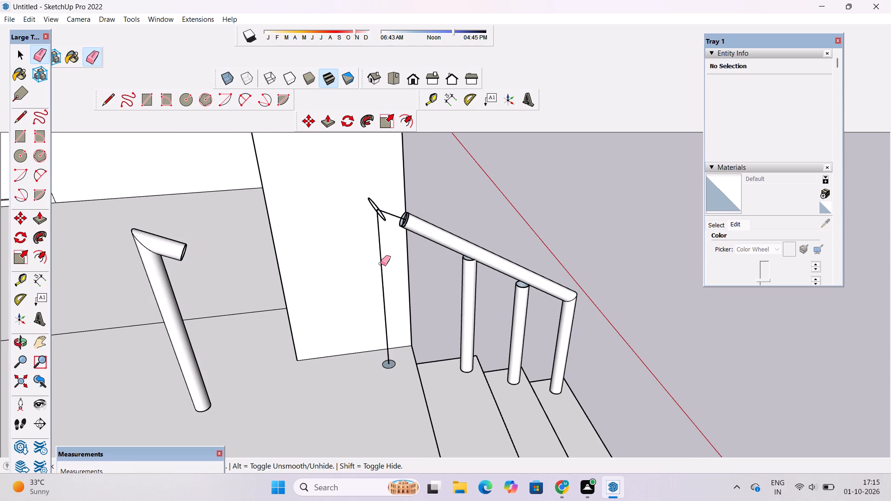
pyautogui.click(381, 263)
pyautogui.click(379, 209)
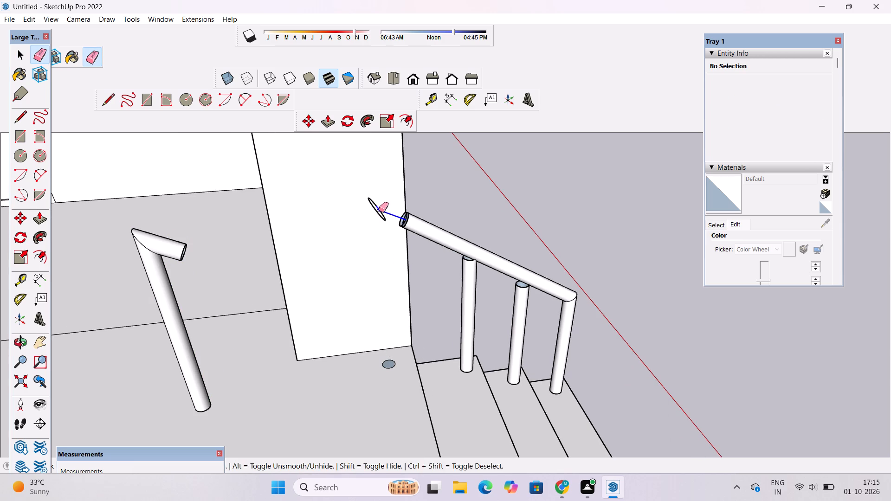
pyautogui.moveTo(372, 204); pyautogui.dragTo(372, 203)
pyautogui.moveTo(372, 203); pyautogui.dragTo(374, 197)
pyautogui.moveTo(372, 197); pyautogui.dragTo(371, 205)
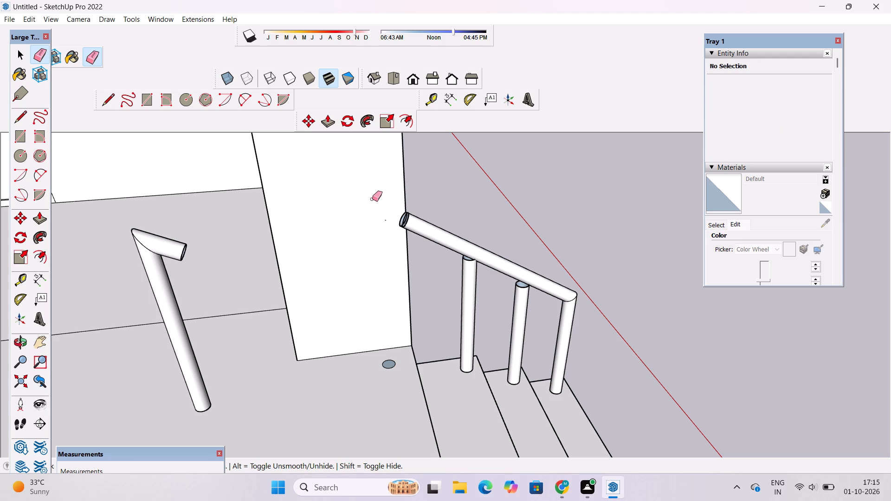
pyautogui.moveTo(372, 199); pyautogui.dragTo(372, 205)
# Erase the floor circle left at the original post's base beside the top step.
pyautogui.moveTo(393, 359); pyautogui.dragTo(393, 366)
pyautogui.moveTo(390, 357); pyautogui.dragTo(389, 363)
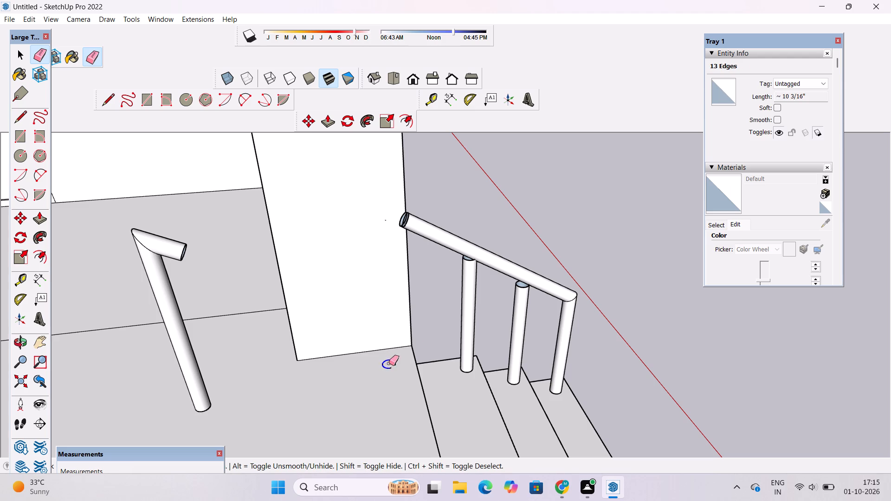
pyautogui.moveTo(389, 363); pyautogui.dragTo(381, 356)
pyautogui.moveTo(381, 356); pyautogui.dragTo(388, 372)
pyautogui.press('space')
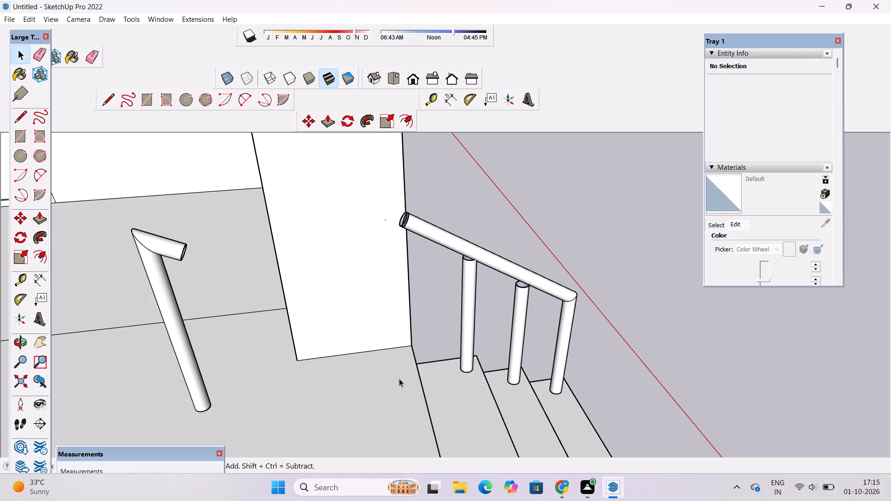
# Copy the freestanding post with its short angled rail piece onto the upper end of the stair handrail beside the column.
pyautogui.press('o')
pyautogui.moveTo(408, 382); pyautogui.dragTo(409, 409)
pyautogui.moveTo(409, 410); pyautogui.dragTo(402, 407)
pyautogui.scroll(-2, 401, 401)
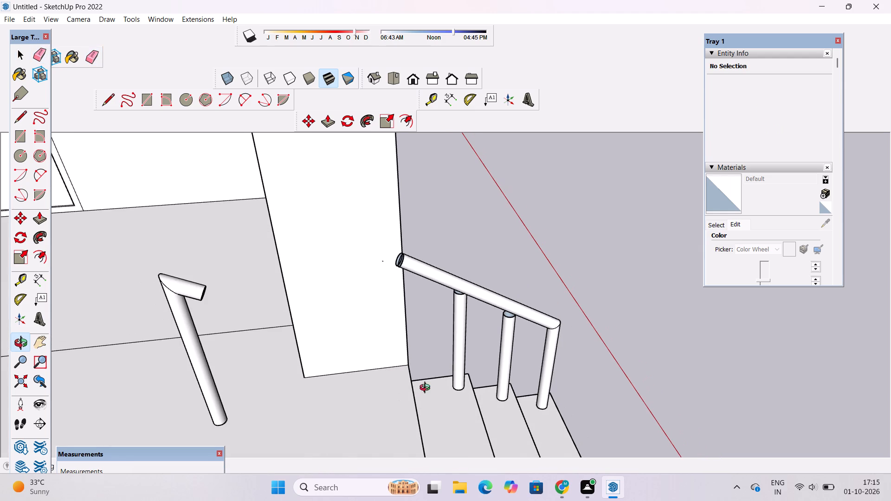
pyautogui.scroll(1, 376, 389)
pyautogui.keyDown('shift'); pyautogui.moveTo(352, 396); pyautogui.dragTo(408, 374); pyautogui.keyUp('shift')
pyautogui.press('space')
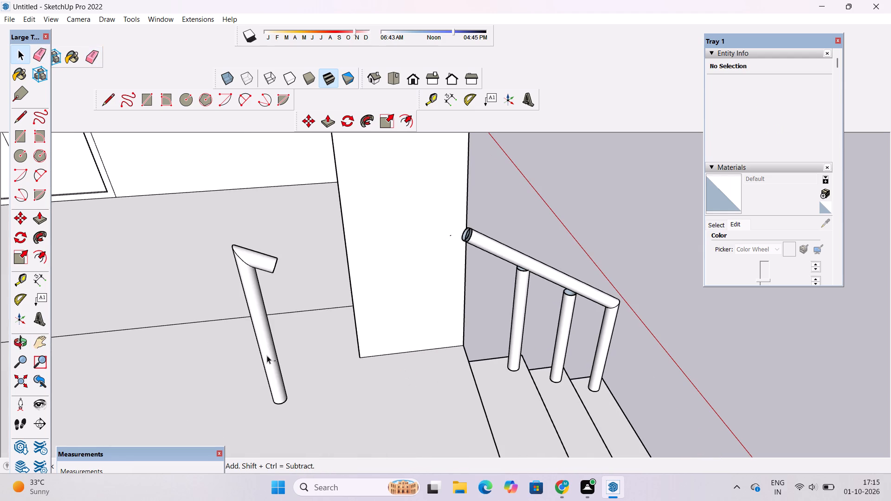
pyautogui.keyDown('ctrl'); pyautogui.doubleClick(266, 355); pyautogui.keyUp('ctrl')
pyautogui.keyDown('ctrl'); pyautogui.doubleClick(274, 261); pyautogui.keyUp('ctrl')
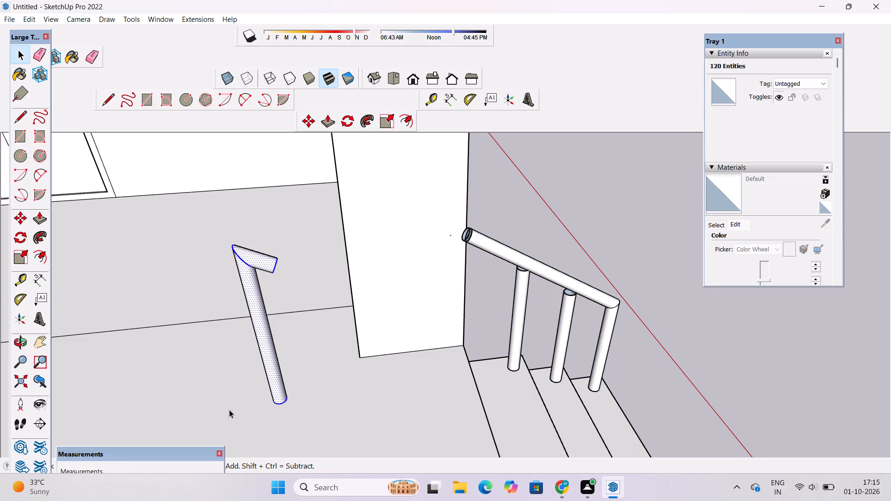
pyautogui.press('m')
pyautogui.scroll(-3, 224, 414)
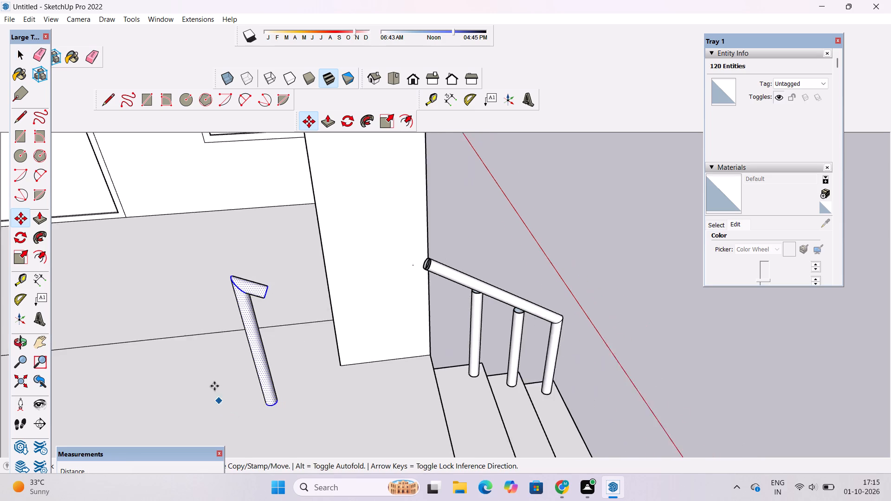
pyautogui.scroll(1, 233, 350)
pyautogui.scroll(1, 266, 289)
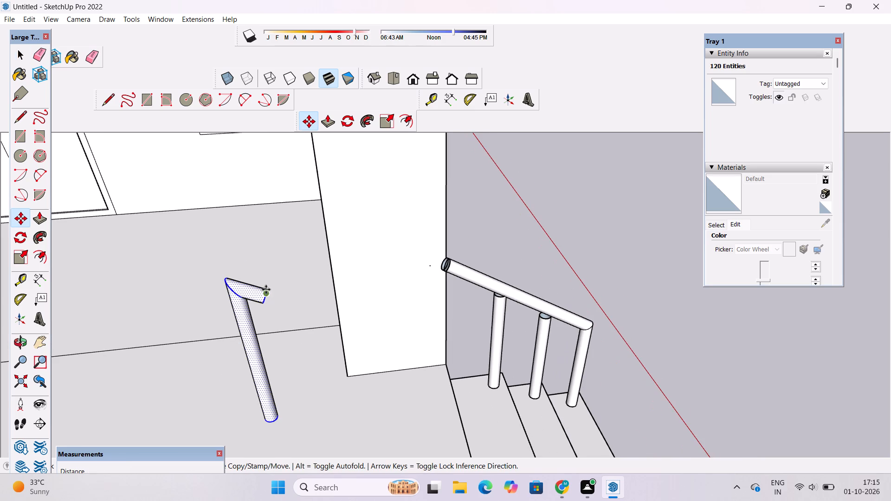
pyautogui.click(263, 294)
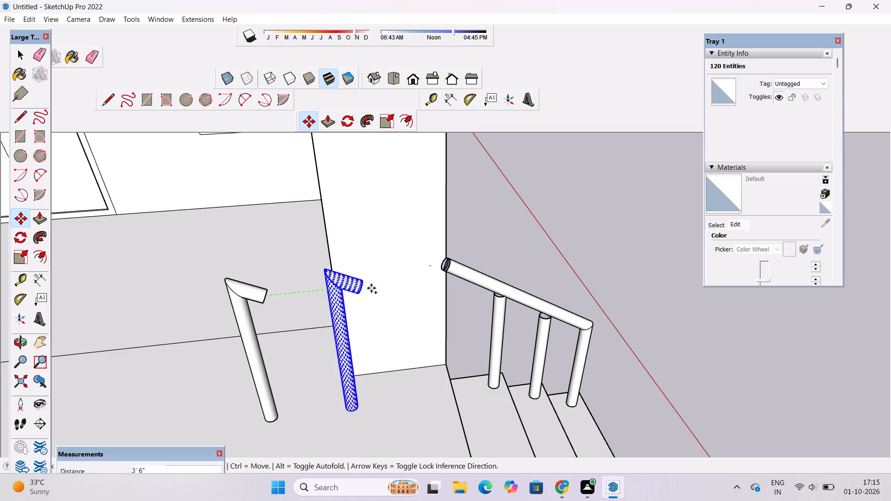
pyautogui.scroll(1, 398, 284)
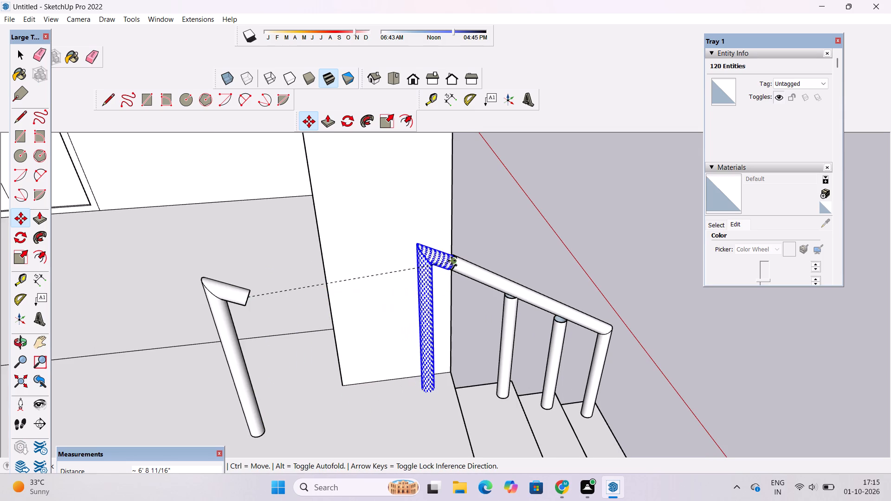
pyautogui.click(452, 261)
# Erase the leftover arc edges on the copied post just below the handrail joint.
pyautogui.press('o')
pyautogui.scroll(-4, 398, 298)
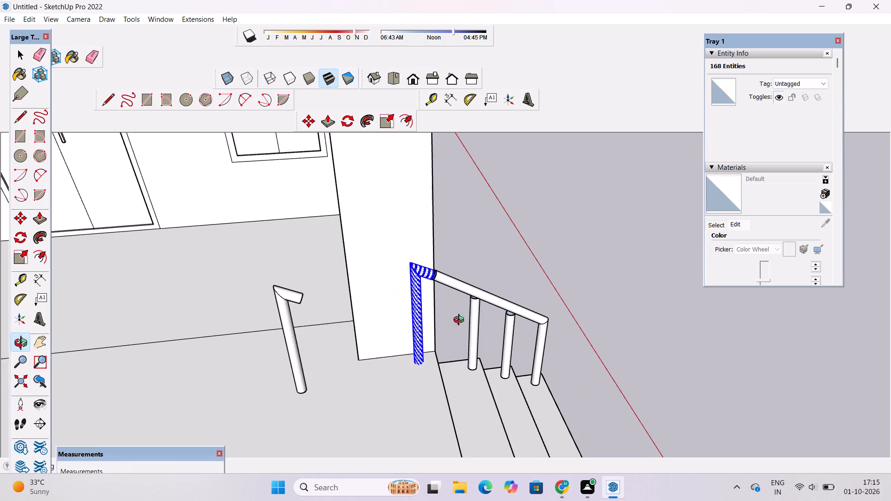
pyautogui.moveTo(536, 338); pyautogui.dragTo(318, 359)
pyautogui.scroll(4, 491, 353)
pyautogui.moveTo(479, 359); pyautogui.dragTo(383, 355)
pyautogui.press('space')
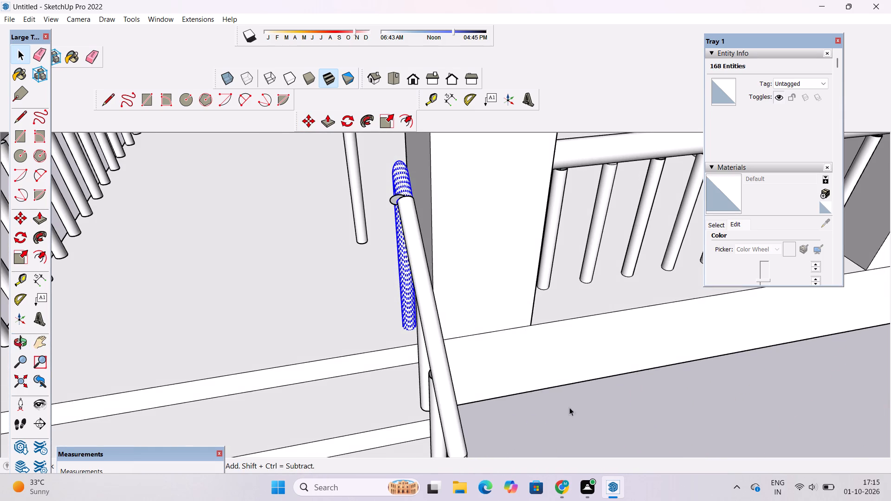
pyautogui.click(562, 398)
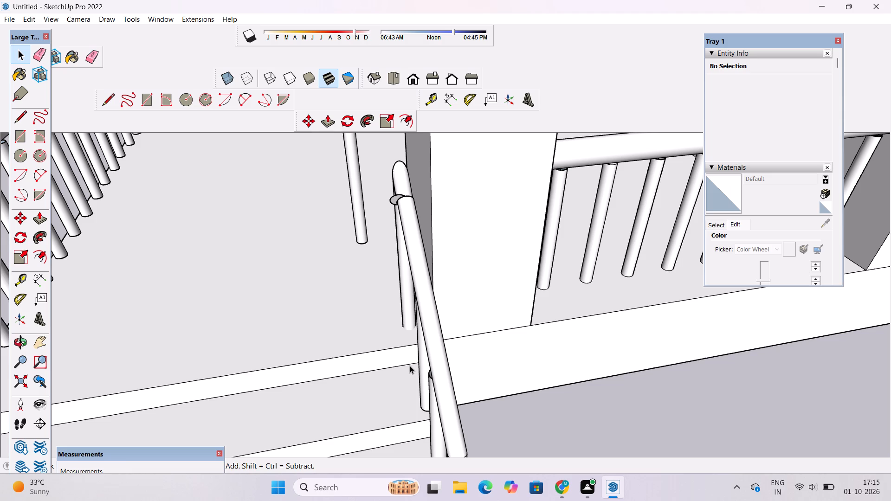
pyautogui.press('o')
pyautogui.moveTo(368, 386); pyautogui.dragTo(437, 382)
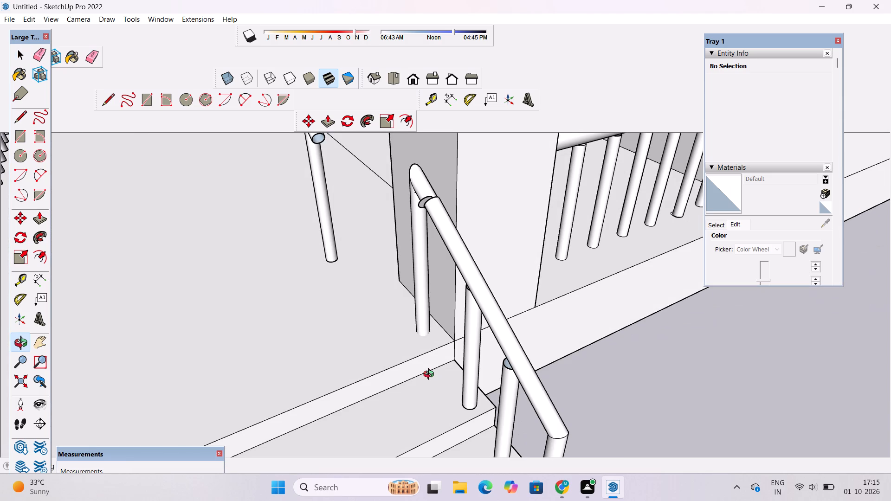
pyautogui.scroll(1, 420, 381)
pyautogui.keyDown('shift'); pyautogui.moveTo(421, 373); pyautogui.dragTo(371, 443); pyautogui.keyUp('shift')
pyautogui.scroll(6, 386, 272)
pyautogui.keyDown('shift'); pyautogui.moveTo(383, 284); pyautogui.dragTo(403, 311); pyautogui.keyUp('shift')
pyautogui.press('e')
pyautogui.click(357, 286)
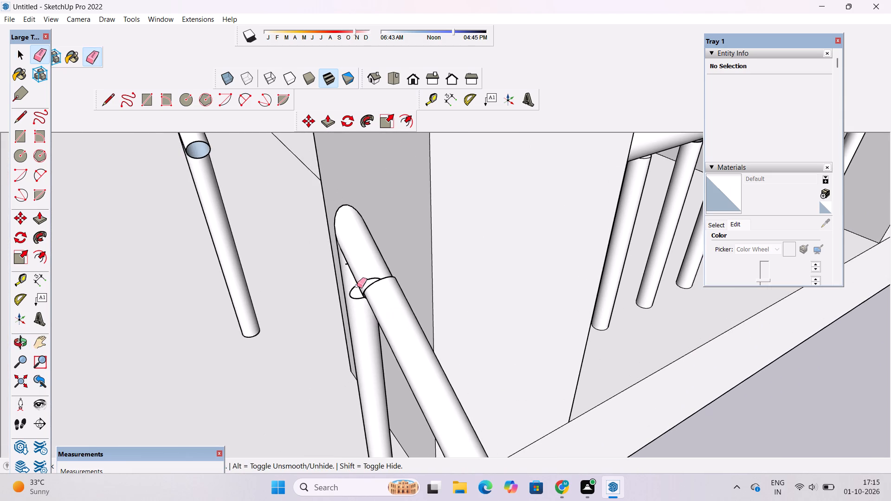
pyautogui.scroll(7, 354, 289)
pyautogui.moveTo(354, 286); pyautogui.dragTo(346, 305)
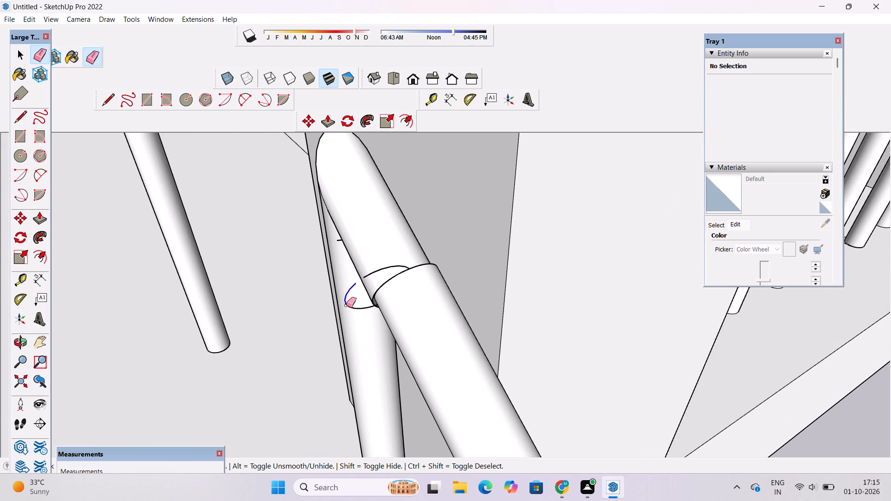
pyautogui.moveTo(346, 305); pyautogui.dragTo(372, 312)
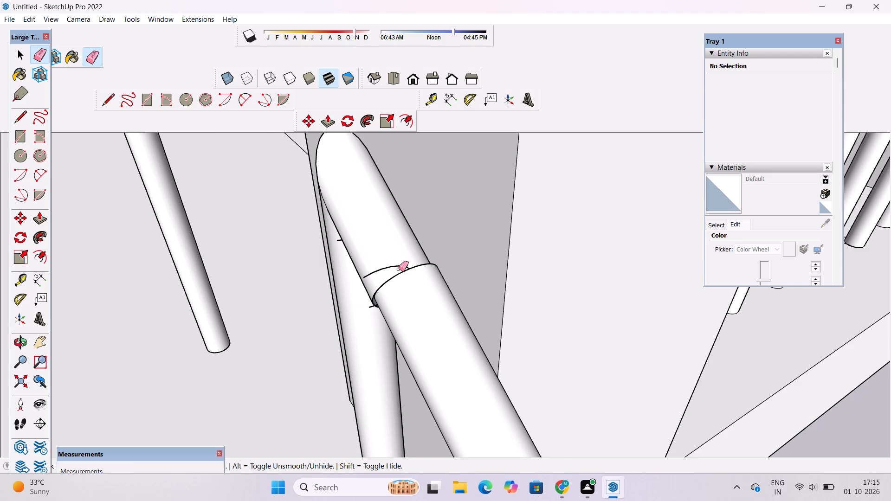
# Erase the extra seam arc on the short rail piece where it meets the stair handrail, keeping the rail's side edges.
pyautogui.moveTo(401, 268); pyautogui.dragTo(361, 277)
pyautogui.hotkey('ctrl', 'z')
pyautogui.scroll(2, 382, 276)
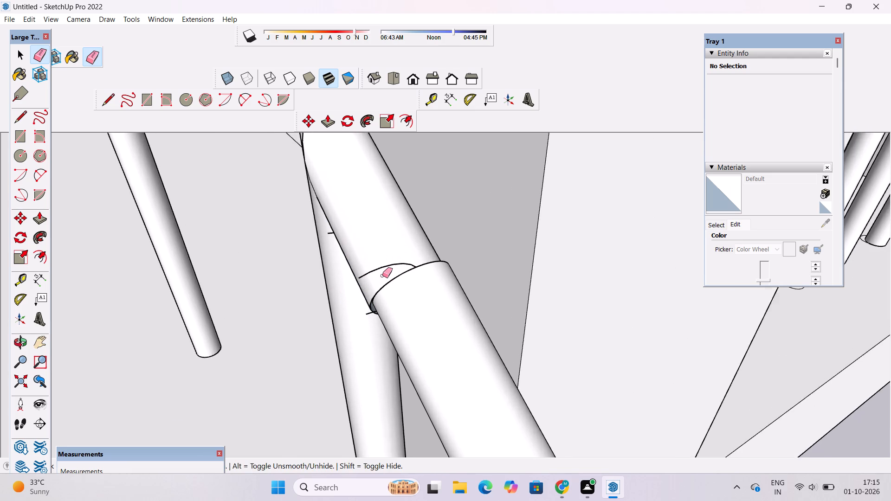
pyautogui.scroll(5, 382, 276)
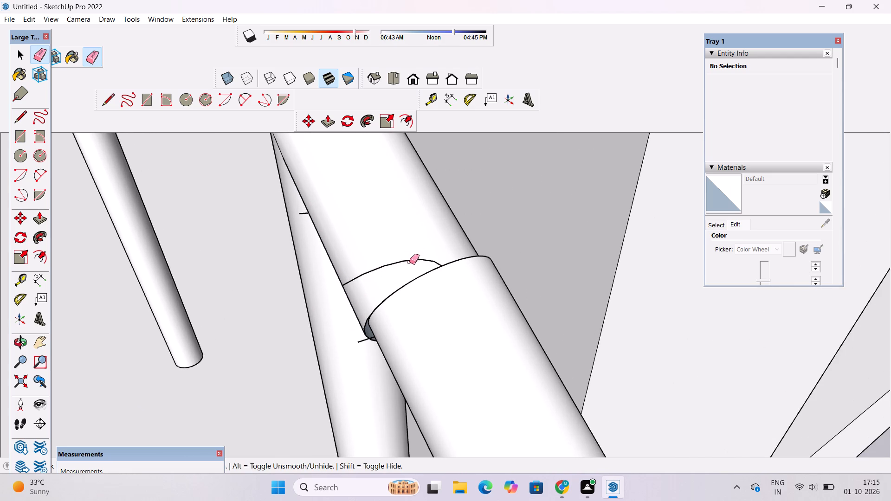
pyautogui.moveTo(411, 261); pyautogui.dragTo(348, 283)
pyautogui.scroll(2, 420, 267)
pyautogui.moveTo(421, 256); pyautogui.dragTo(426, 258)
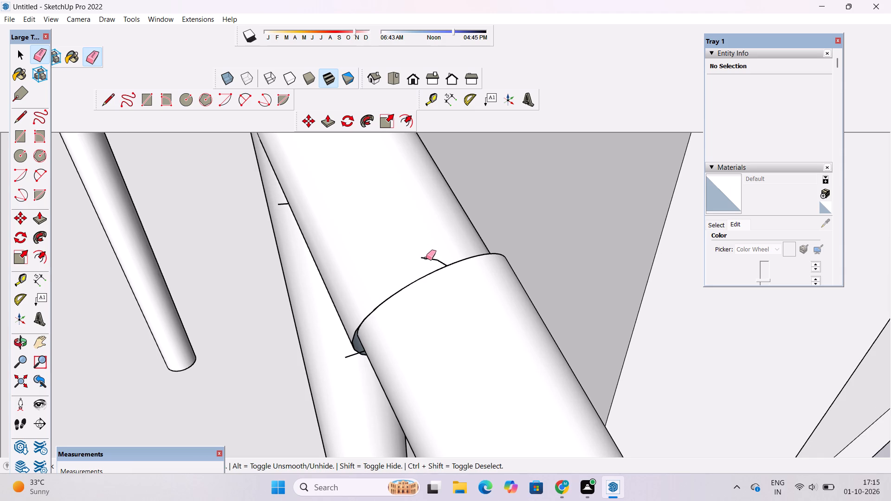
pyautogui.moveTo(426, 258); pyautogui.dragTo(436, 263)
pyautogui.scroll(-4, 438, 255)
pyautogui.scroll(4, 439, 265)
pyautogui.click(442, 257)
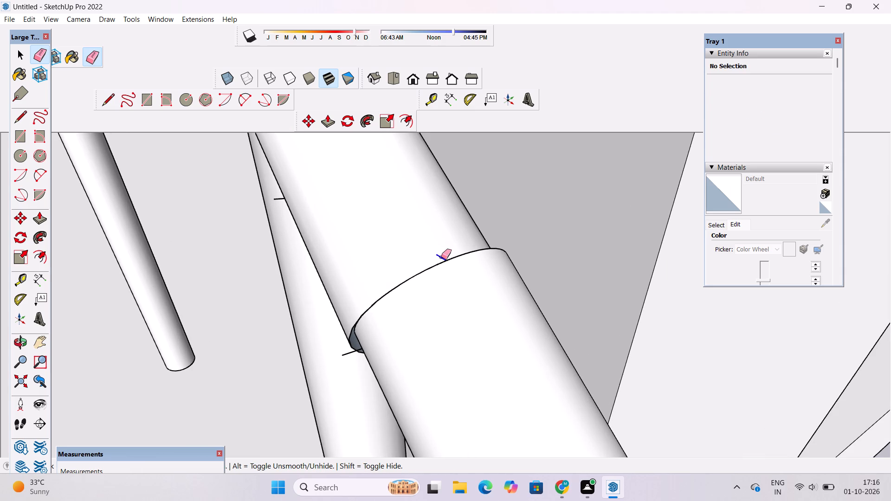
pyautogui.scroll(-4, 467, 262)
pyautogui.scroll(1, 365, 237)
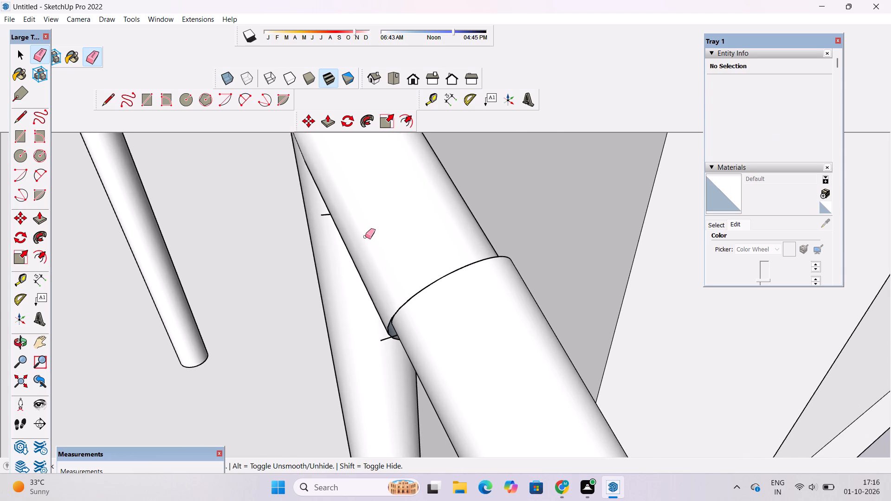
# Erase the remaining short stray edges on the copied post beside the handrail joint.
pyautogui.scroll(3, 303, 213)
pyautogui.scroll(-2, 310, 207)
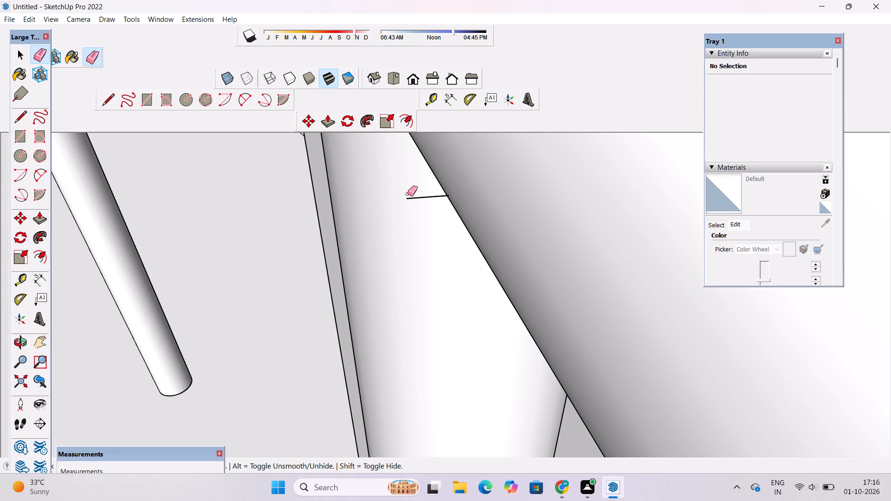
pyautogui.moveTo(409, 194); pyautogui.dragTo(411, 199)
pyautogui.scroll(-16, 374, 202)
pyautogui.scroll(4, 404, 270)
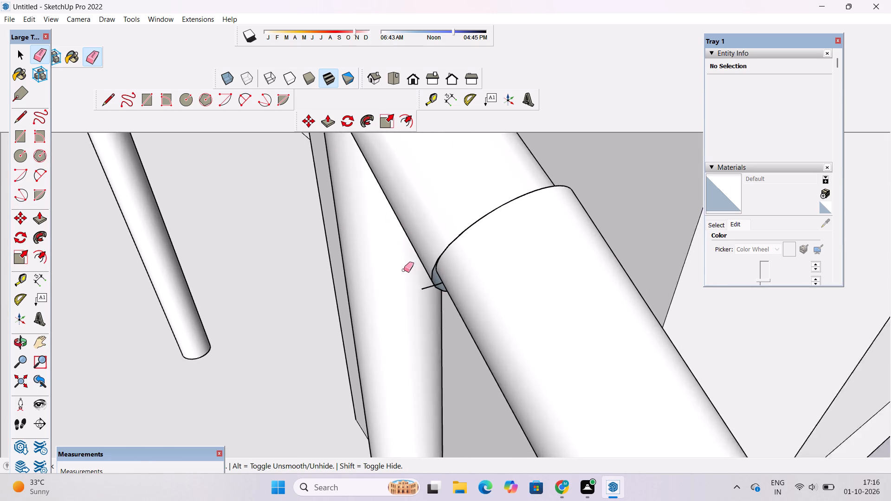
pyautogui.scroll(1, 404, 270)
pyautogui.click(429, 290)
# Delete the original freestanding post and its short angled rail piece from the porch floor.
pyautogui.scroll(-10, 426, 295)
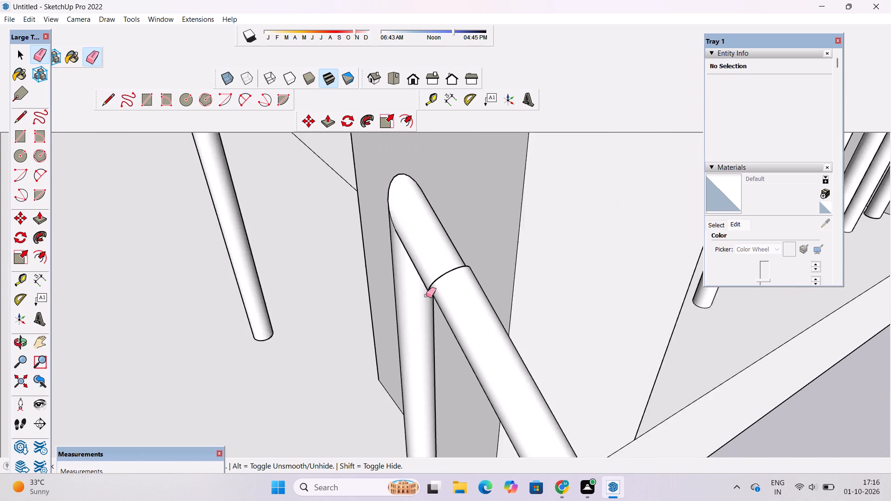
pyautogui.scroll(-5, 426, 295)
pyautogui.press('o')
pyautogui.scroll(-5, 427, 302)
pyautogui.moveTo(423, 320); pyautogui.dragTo(404, 278)
pyautogui.keyDown('shift'); pyautogui.moveTo(400, 274); pyautogui.dragTo(518, 281); pyautogui.keyUp('shift')
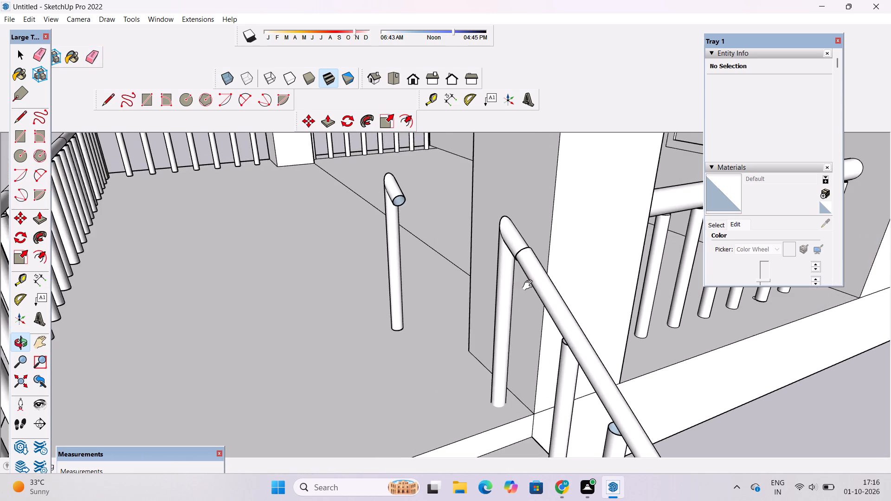
pyautogui.moveTo(578, 279); pyautogui.dragTo(520, 280)
pyautogui.scroll(3, 412, 207)
pyautogui.keyDown('shift'); pyautogui.moveTo(409, 206); pyautogui.dragTo(410, 229); pyautogui.keyUp('shift')
pyautogui.moveTo(378, 245); pyautogui.dragTo(438, 242)
pyautogui.scroll(-4, 368, 237)
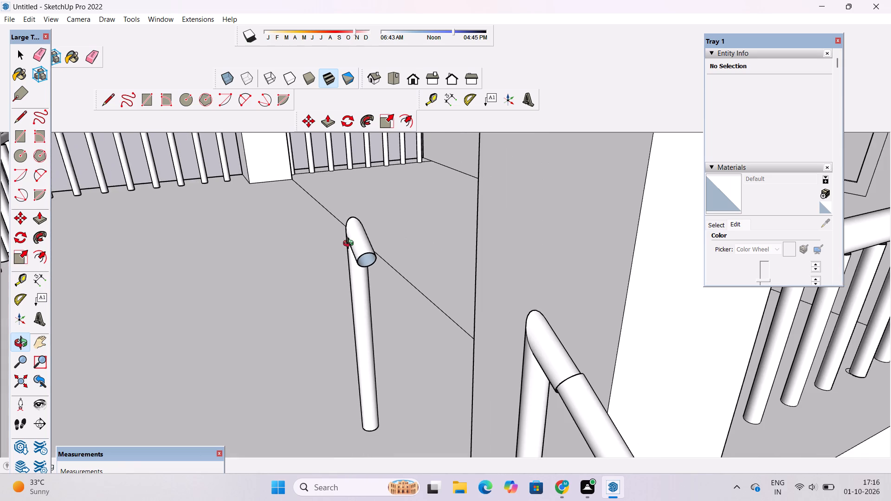
pyautogui.press('space')
pyautogui.keyDown('shift'); pyautogui.doubleClick(359, 249); pyautogui.keyUp('shift')
pyautogui.keyDown('shift'); pyautogui.doubleClick(359, 299); pyautogui.keyUp('shift')
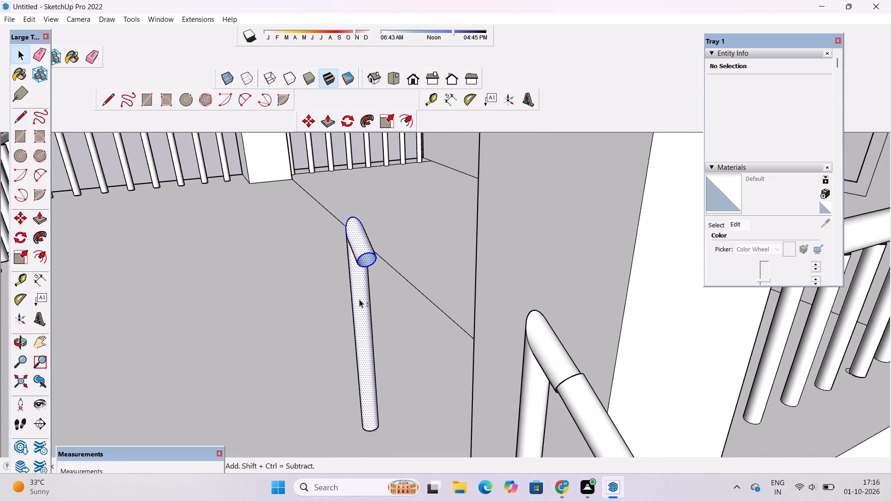
pyautogui.press('Delete')
# Examine the stair handrails, porch railing and steps from several sides.
pyautogui.scroll(-11, 242, 268)
pyautogui.press('o')
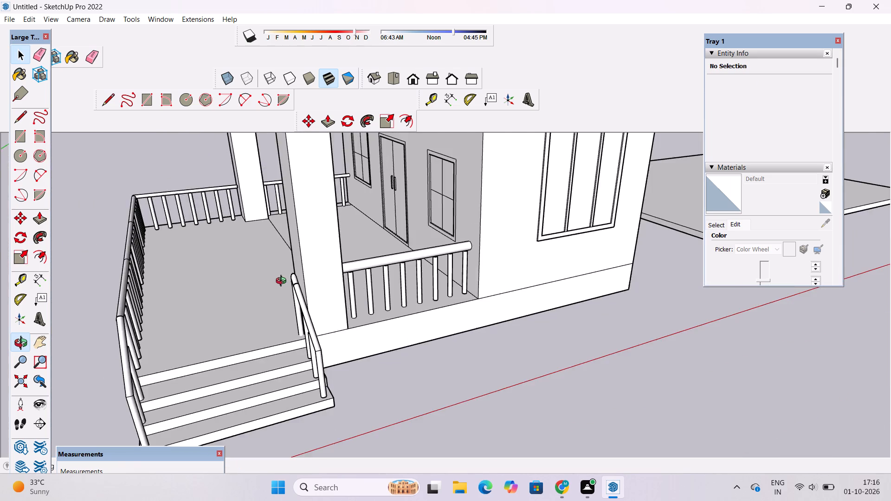
pyautogui.scroll(-6, 286, 287)
pyautogui.moveTo(414, 328); pyautogui.dragTo(334, 313)
pyautogui.scroll(1, 293, 293)
pyautogui.keyDown('shift'); pyautogui.moveTo(285, 298); pyautogui.dragTo(365, 281); pyautogui.keyUp('shift')
pyautogui.keyDown('shift'); pyautogui.moveTo(367, 279); pyautogui.dragTo(375, 326); pyautogui.keyUp('shift')
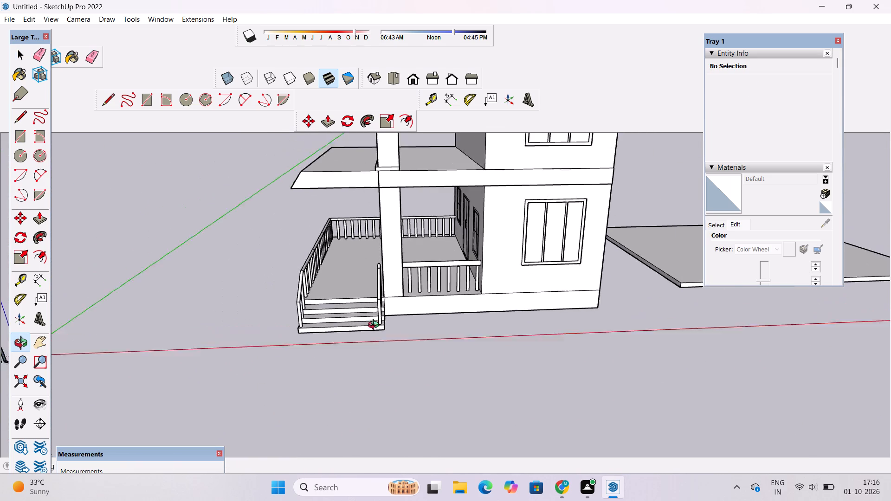
pyautogui.keyDown('shift'); pyautogui.moveTo(375, 326); pyautogui.dragTo(381, 353); pyautogui.keyUp('shift')
pyautogui.scroll(4, 369, 329)
pyautogui.moveTo(340, 335); pyautogui.dragTo(354, 268)
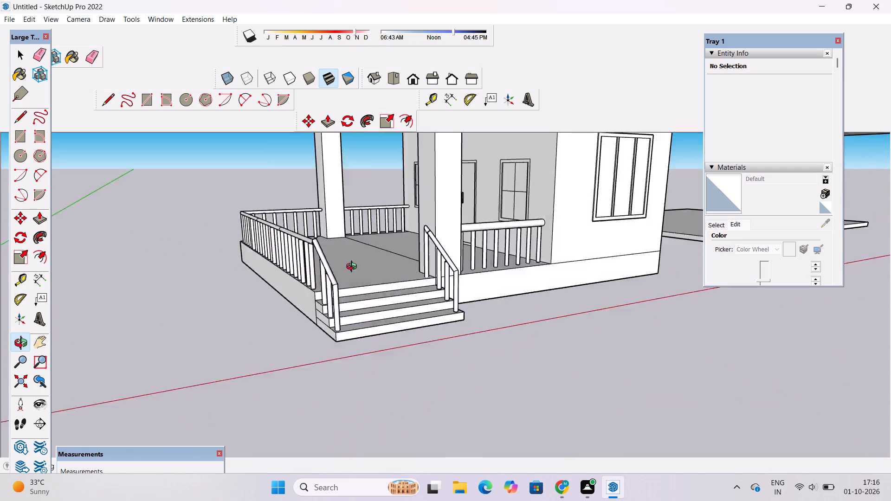
pyautogui.moveTo(354, 268); pyautogui.dragTo(341, 289)
pyautogui.scroll(-4, 334, 258)
pyautogui.keyDown('shift'); pyautogui.moveTo(333, 262); pyautogui.dragTo(335, 280); pyautogui.keyUp('shift')
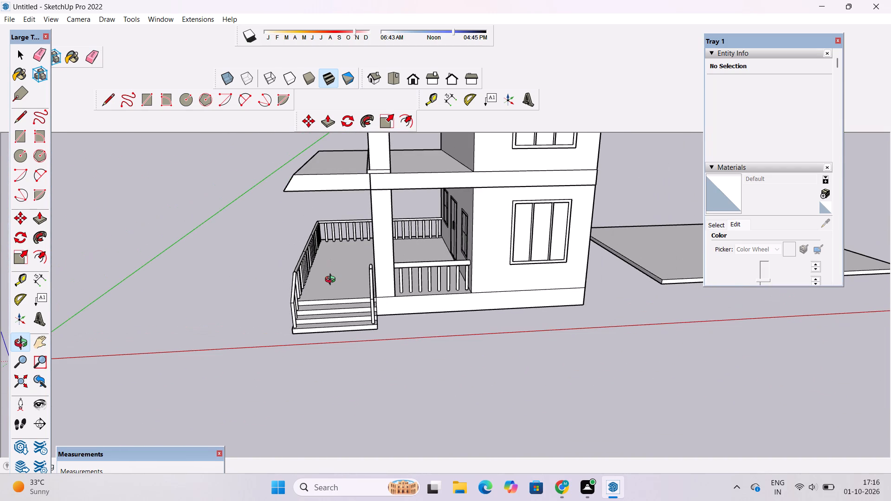
pyautogui.moveTo(332, 281); pyautogui.dragTo(360, 360)
pyautogui.scroll(3, 358, 347)
pyautogui.moveTo(370, 356); pyautogui.dragTo(472, 325)
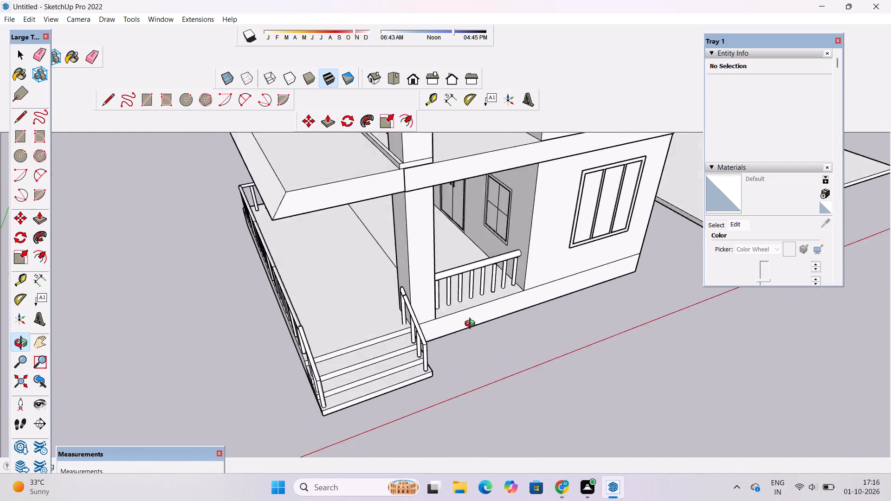
pyautogui.moveTo(472, 325); pyautogui.dragTo(510, 296)
pyautogui.scroll(4, 453, 277)
pyautogui.moveTo(392, 306); pyautogui.dragTo(439, 292)
pyautogui.scroll(-4, 432, 287)
# Erase the dividing line across the porch floor between the two columns.
pyautogui.keyDown('shift'); pyautogui.moveTo(432, 290); pyautogui.dragTo(448, 343); pyautogui.keyUp('shift')
pyautogui.moveTo(453, 342); pyautogui.dragTo(427, 336)
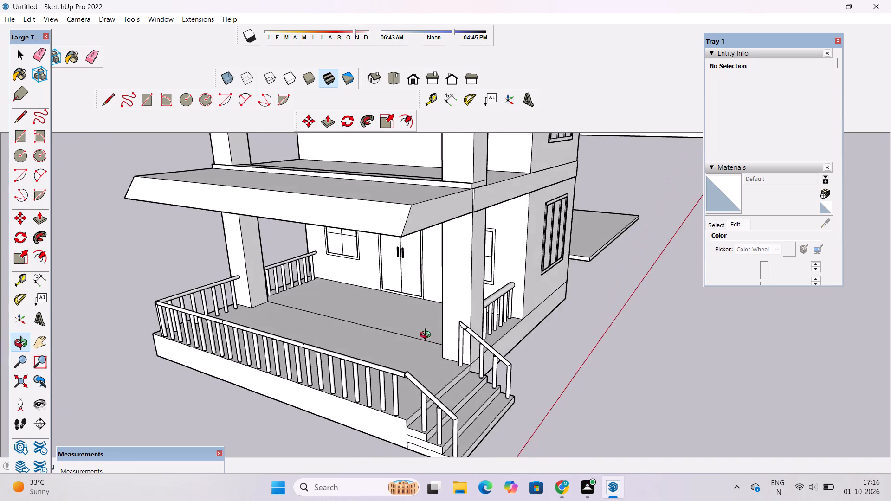
pyautogui.keyDown('shift'); pyautogui.moveTo(427, 336); pyautogui.dragTo(348, 362); pyautogui.keyUp('shift')
pyautogui.press('e')
pyautogui.moveTo(346, 314); pyautogui.dragTo(342, 345)
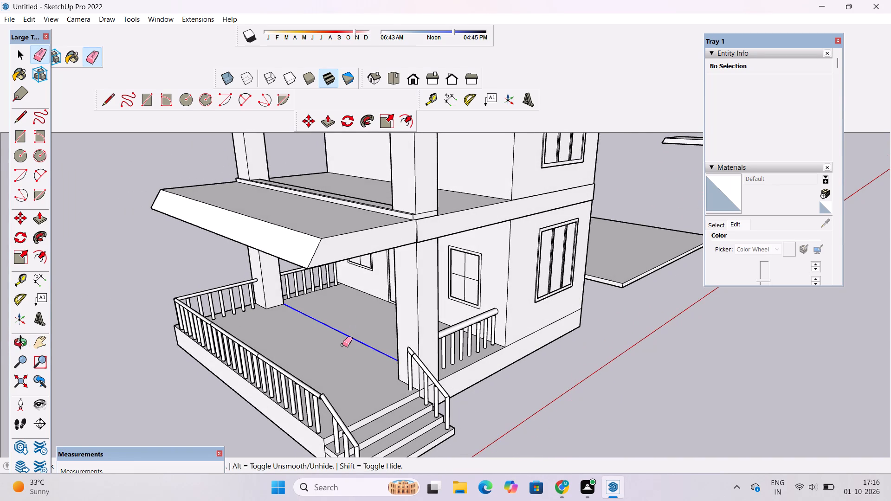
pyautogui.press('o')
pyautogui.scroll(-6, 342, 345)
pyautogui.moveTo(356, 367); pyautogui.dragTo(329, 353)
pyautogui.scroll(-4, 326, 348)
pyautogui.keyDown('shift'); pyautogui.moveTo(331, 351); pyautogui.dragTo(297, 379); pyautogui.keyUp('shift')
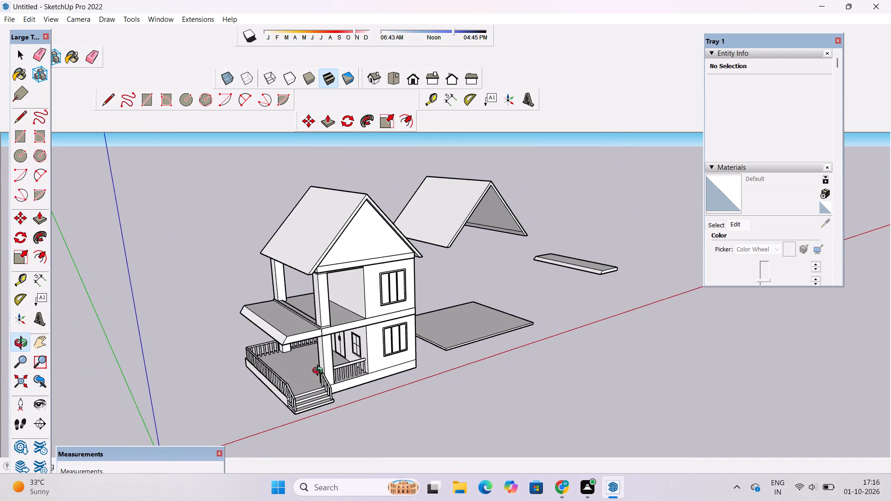
# Draw a rectangle about 9' wide and 7' 6" high in the middle of the front gable wall above the upper-floor window.
pyautogui.moveTo(316, 372); pyautogui.dragTo(259, 366)
pyautogui.scroll(3, 388, 282)
pyautogui.moveTo(312, 315); pyautogui.dragTo(310, 322)
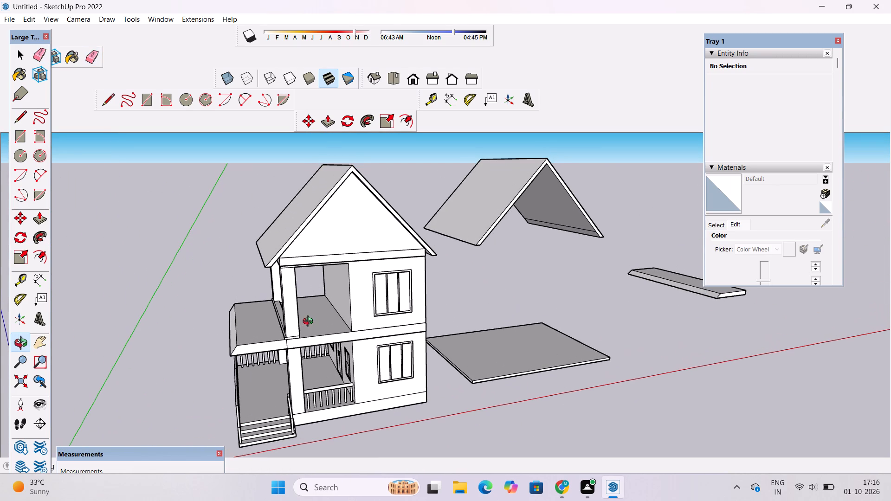
pyautogui.moveTo(300, 326); pyautogui.dragTo(331, 335)
pyautogui.scroll(-2, 331, 335)
pyautogui.keyDown('shift'); pyautogui.moveTo(331, 335); pyautogui.dragTo(315, 355); pyautogui.keyUp('shift')
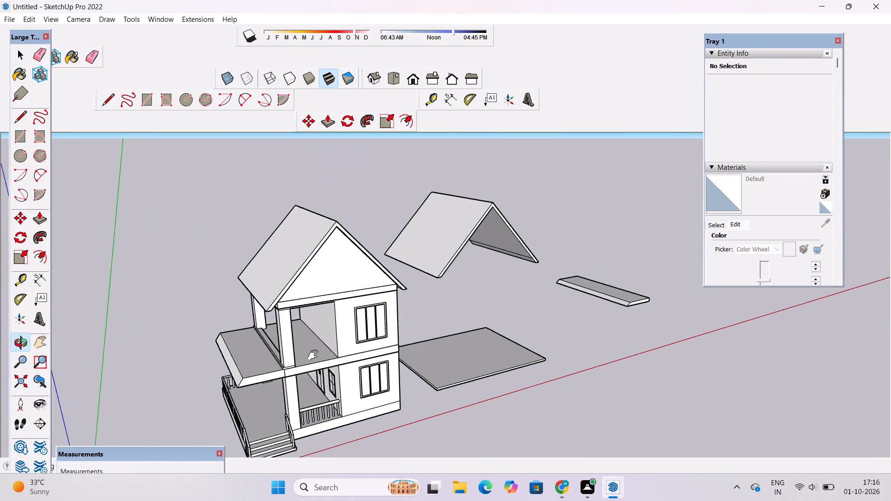
pyautogui.keyDown('shift'); pyautogui.moveTo(315, 355); pyautogui.dragTo(312, 355); pyautogui.keyUp('shift')
pyautogui.scroll(1, 394, 310)
pyautogui.moveTo(364, 309); pyautogui.dragTo(296, 257)
pyautogui.scroll(4, 295, 236)
pyautogui.moveTo(313, 261); pyautogui.dragTo(280, 278)
pyautogui.keyDown('shift'); pyautogui.moveTo(285, 299); pyautogui.dragTo(286, 315); pyautogui.keyUp('shift')
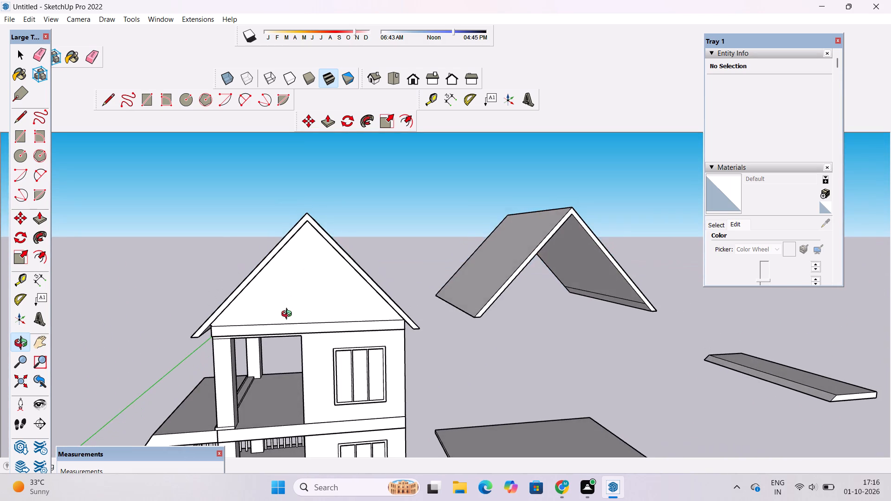
pyautogui.scroll(3, 289, 305)
pyautogui.moveTo(289, 304); pyautogui.dragTo(291, 319)
pyautogui.keyDown('shift'); pyautogui.moveTo(291, 320); pyautogui.dragTo(293, 290); pyautogui.keyUp('shift')
pyautogui.moveTo(300, 299); pyautogui.dragTo(278, 289)
pyautogui.keyDown('shift'); pyautogui.moveTo(278, 285); pyautogui.dragTo(271, 302); pyautogui.keyUp('shift')
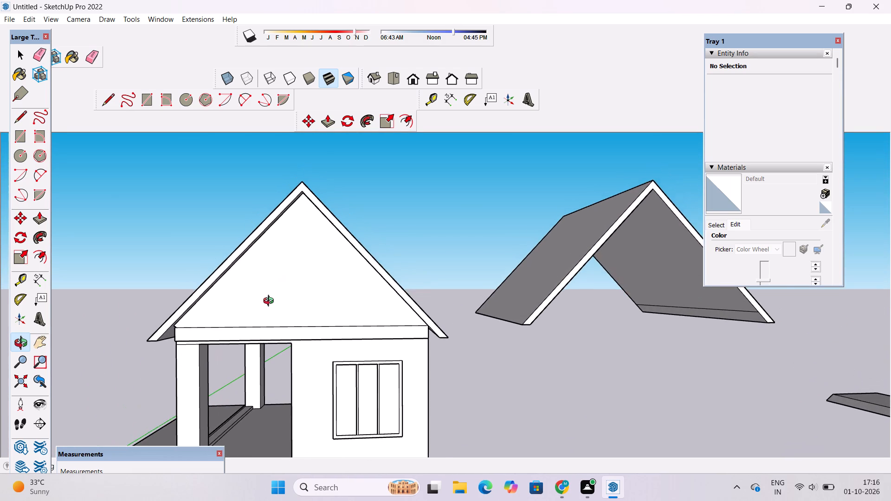
pyautogui.scroll(1, 271, 302)
pyautogui.press('r')
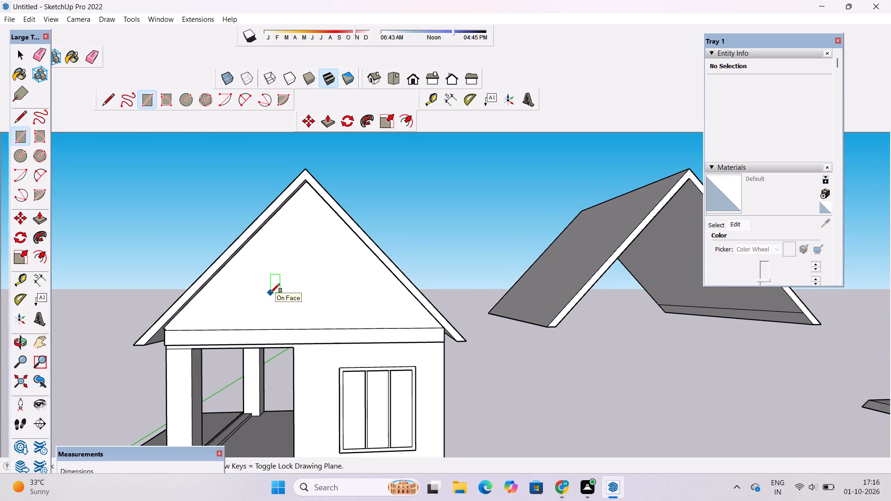
pyautogui.click(276, 253)
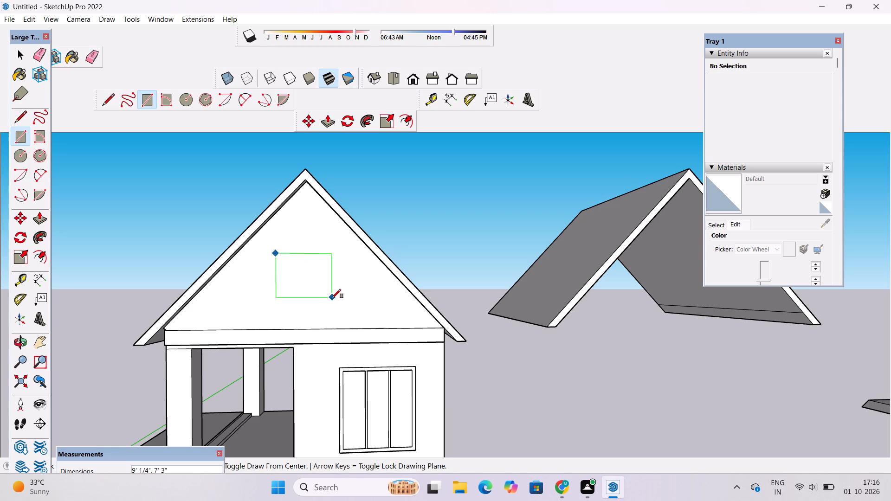
pyautogui.click(333, 300)
pyautogui.press('space')
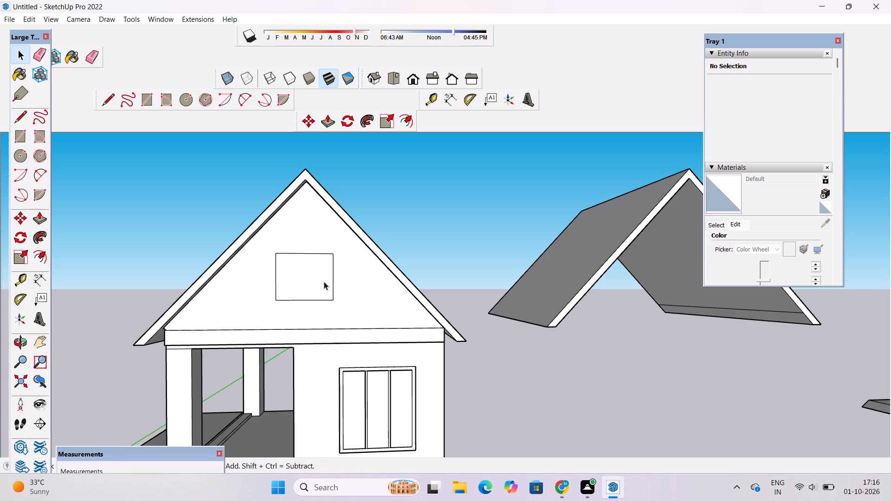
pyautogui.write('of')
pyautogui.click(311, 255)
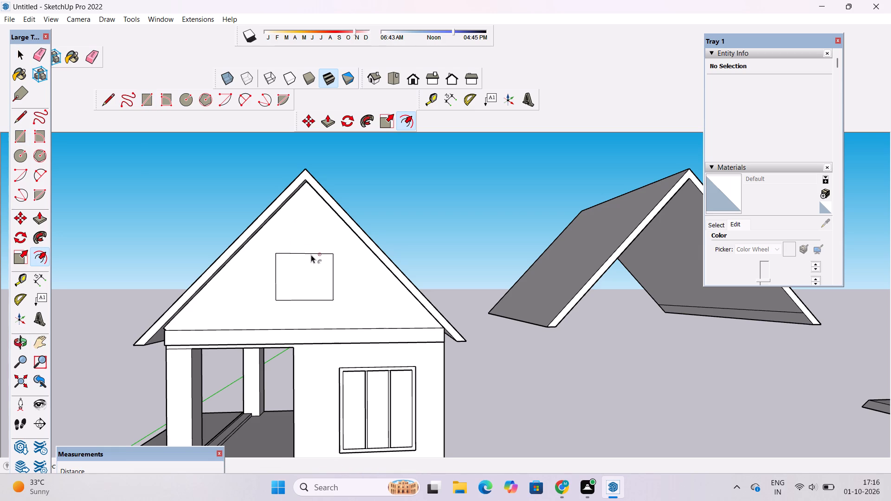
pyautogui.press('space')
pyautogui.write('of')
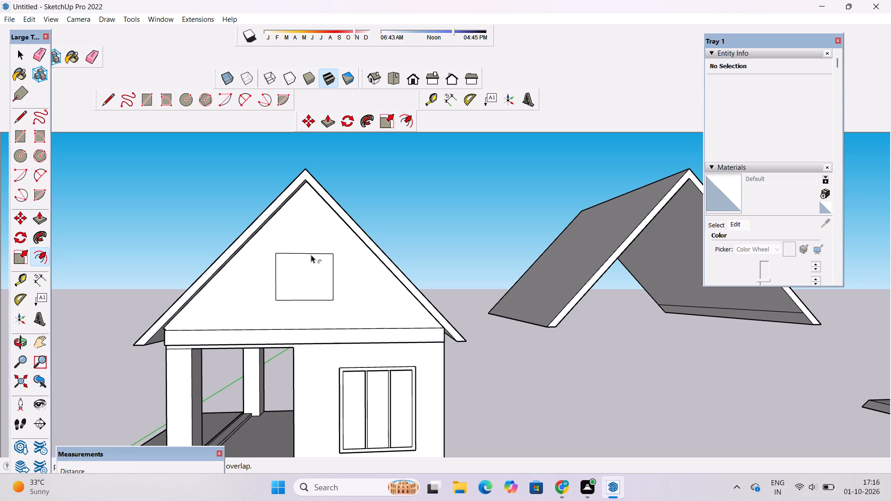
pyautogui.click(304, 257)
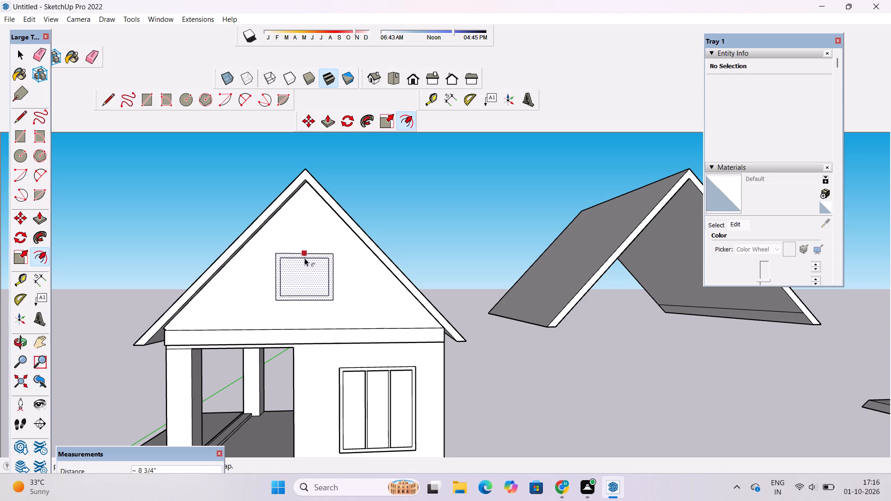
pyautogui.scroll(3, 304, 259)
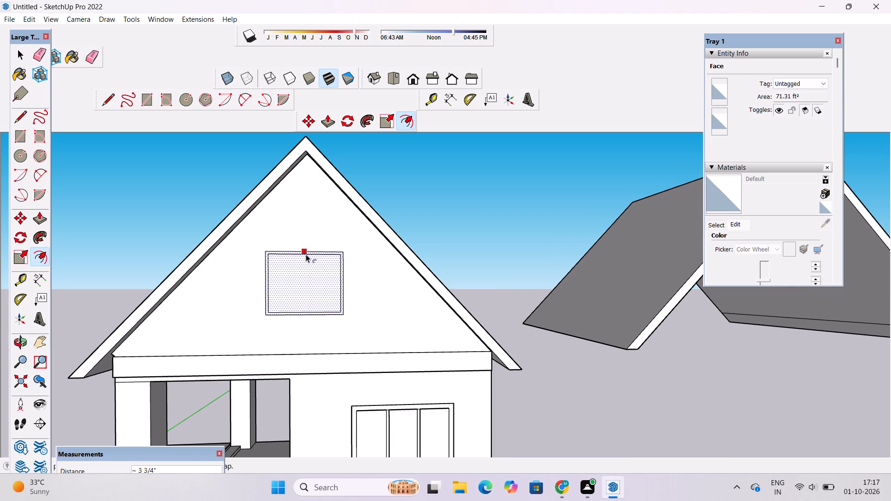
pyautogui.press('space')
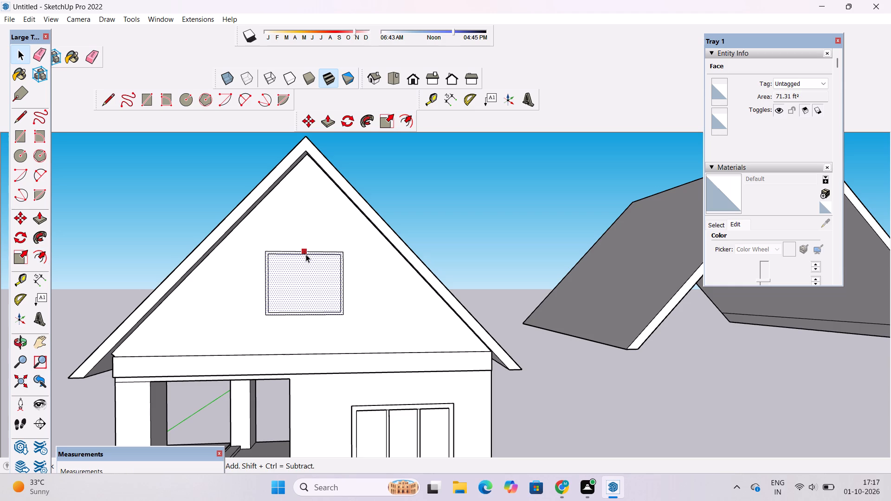
# Push the gable rectangle's face inward 3" with Push/Pull.
pyautogui.click(309, 260)
pyautogui.click(437, 217)
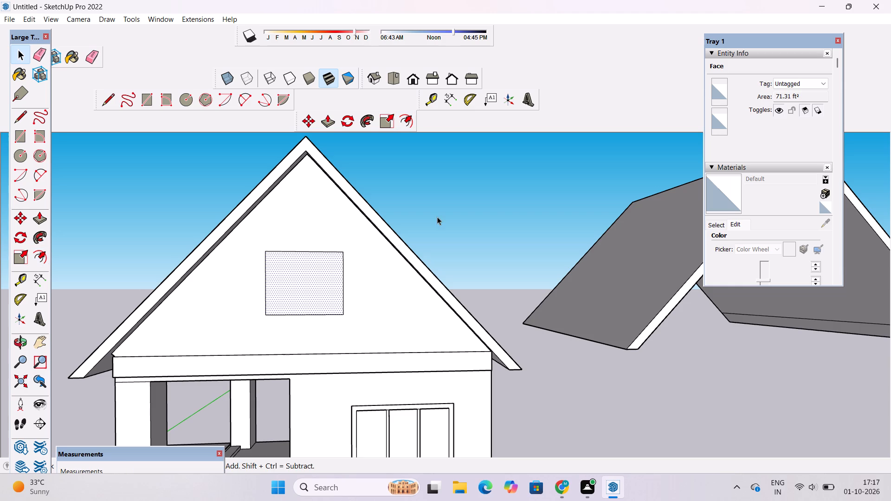
pyautogui.press('p')
pyautogui.click(316, 283)
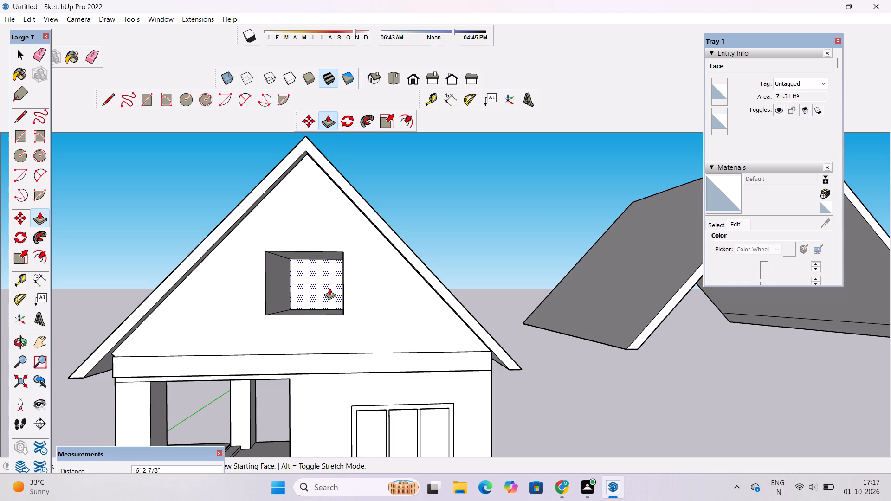
pyautogui.write('3"')
pyautogui.press('Return')
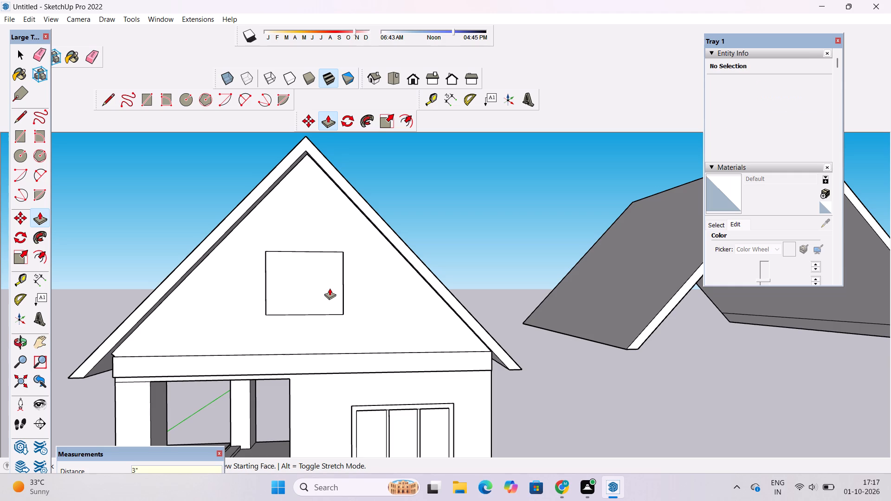
# Examine the recessed gable rectangle, the upper-storey opening and the porch side of the house from several angles.
pyautogui.press('o')
pyautogui.scroll(-6, 328, 289)
pyautogui.moveTo(301, 308); pyautogui.dragTo(362, 364)
pyautogui.scroll(5, 343, 329)
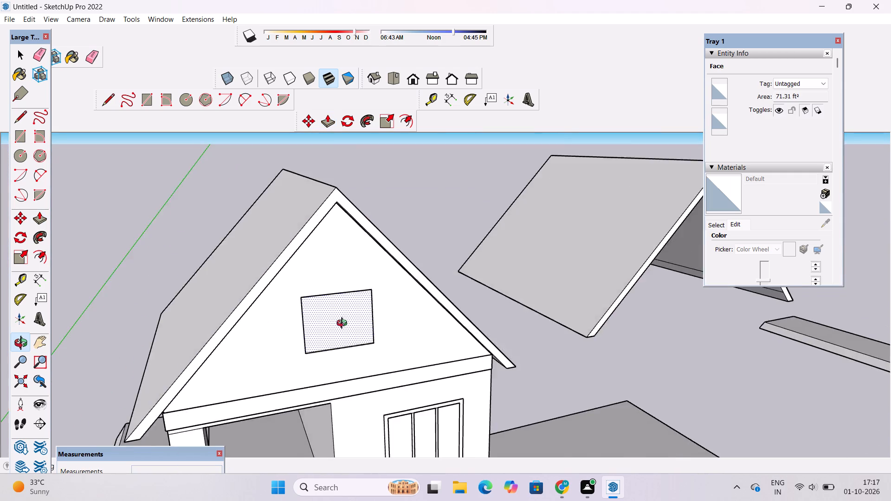
pyautogui.scroll(9, 344, 324)
pyautogui.moveTo(362, 365); pyautogui.dragTo(234, 252)
pyautogui.scroll(-5, 245, 270)
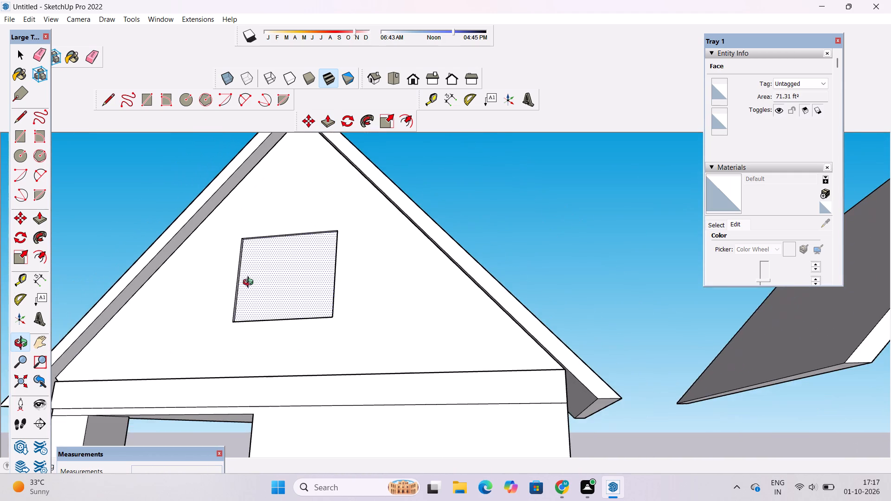
pyautogui.keyDown('shift'); pyautogui.moveTo(254, 305); pyautogui.dragTo(328, 299); pyautogui.keyUp('shift')
pyautogui.scroll(-10, 329, 298)
pyautogui.moveTo(355, 277); pyautogui.dragTo(397, 378)
pyautogui.scroll(-6, 380, 350)
pyautogui.moveTo(315, 366); pyautogui.dragTo(377, 366)
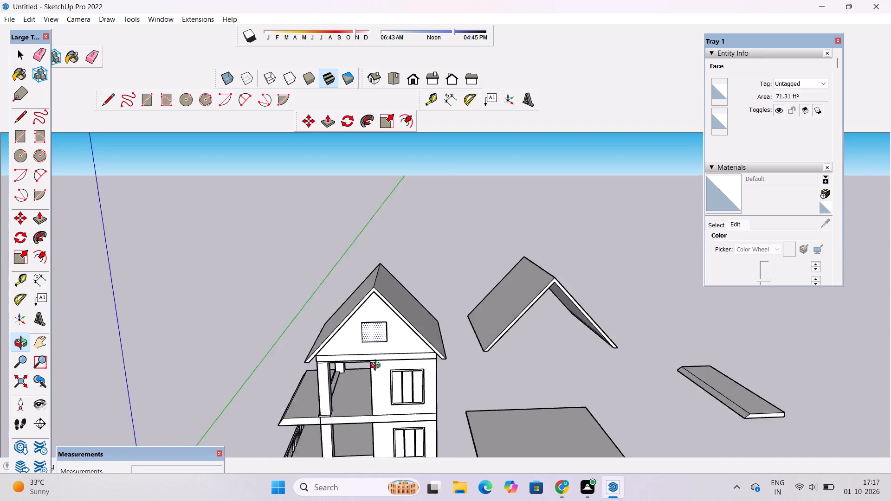
pyautogui.moveTo(377, 366); pyautogui.dragTo(421, 369)
pyautogui.scroll(-5, 379, 352)
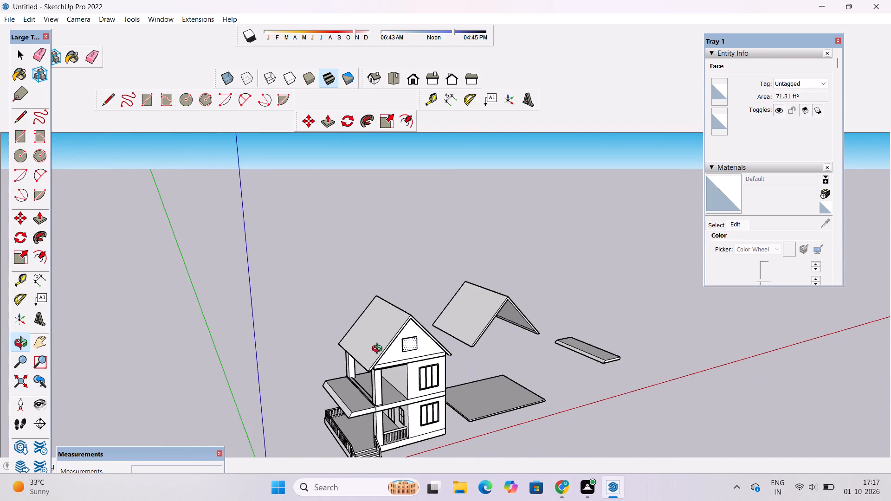
pyautogui.scroll(-2, 379, 350)
pyautogui.moveTo(344, 376); pyautogui.dragTo(443, 362)
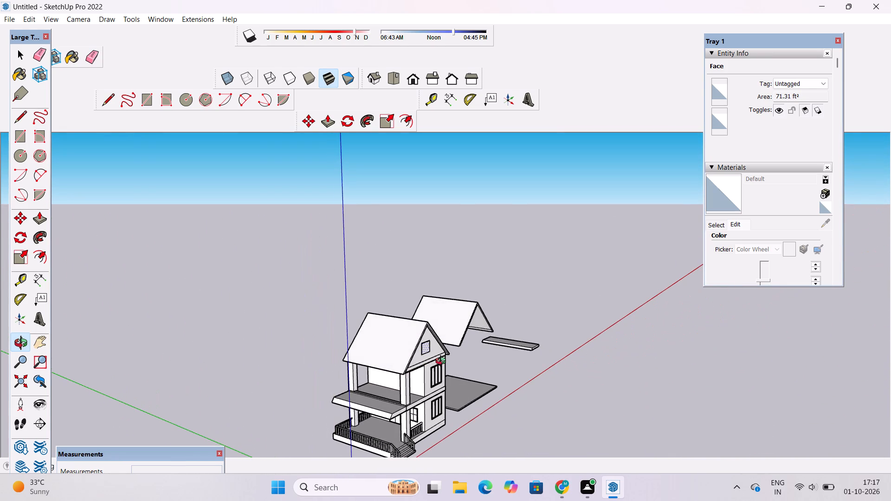
pyautogui.keyDown('shift'); pyautogui.moveTo(439, 363); pyautogui.dragTo(421, 363); pyautogui.keyUp('shift')
pyautogui.scroll(7, 399, 366)
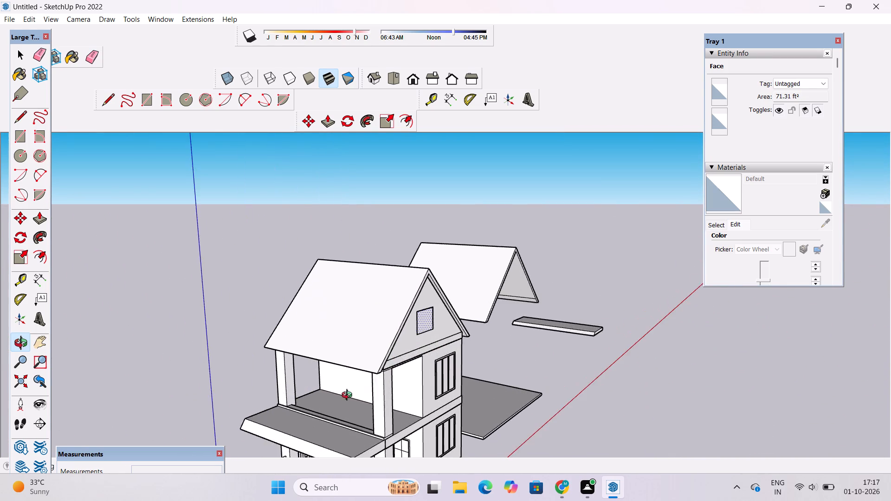
pyautogui.moveTo(358, 410); pyautogui.dragTo(410, 405)
pyautogui.moveTo(409, 408); pyautogui.dragTo(433, 368)
pyautogui.moveTo(423, 387); pyautogui.dragTo(406, 381)
pyautogui.scroll(-2, 404, 375)
pyautogui.moveTo(419, 377); pyautogui.dragTo(291, 408)
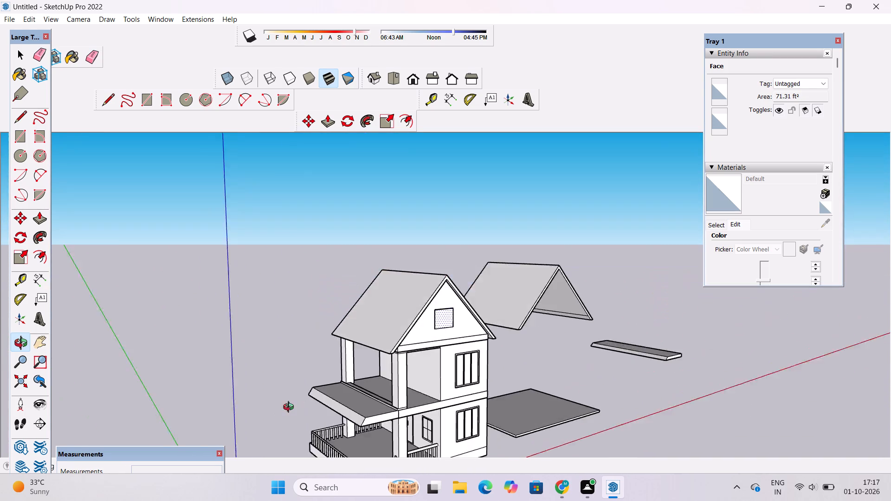
pyautogui.moveTo(291, 408); pyautogui.dragTo(348, 375)
pyautogui.scroll(-2, 391, 383)
pyautogui.moveTo(394, 384); pyautogui.dragTo(265, 417)
pyautogui.scroll(6, 395, 375)
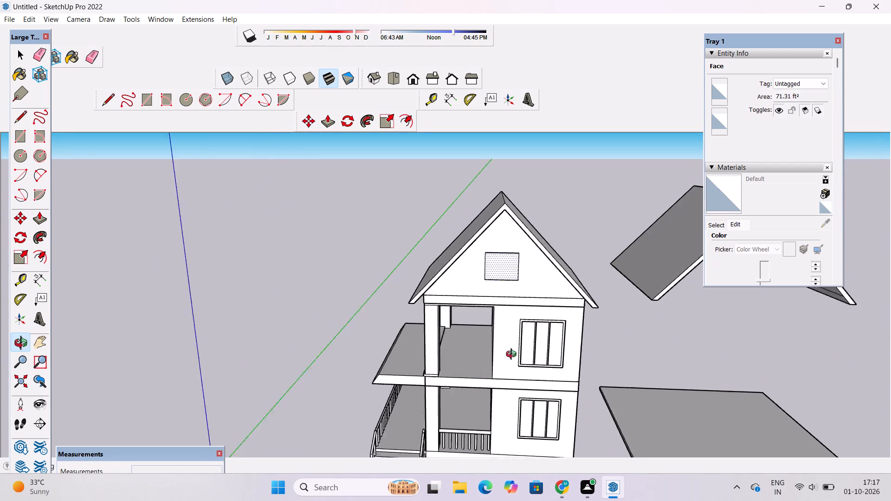
pyautogui.scroll(5, 513, 355)
pyautogui.moveTo(421, 401); pyautogui.dragTo(449, 402)
pyautogui.moveTo(449, 402); pyautogui.dragTo(405, 378)
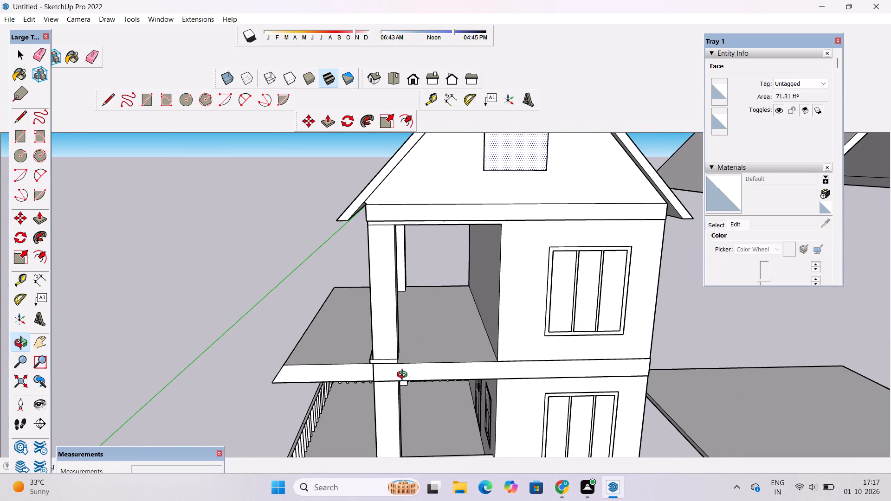
pyautogui.scroll(-1, 404, 376)
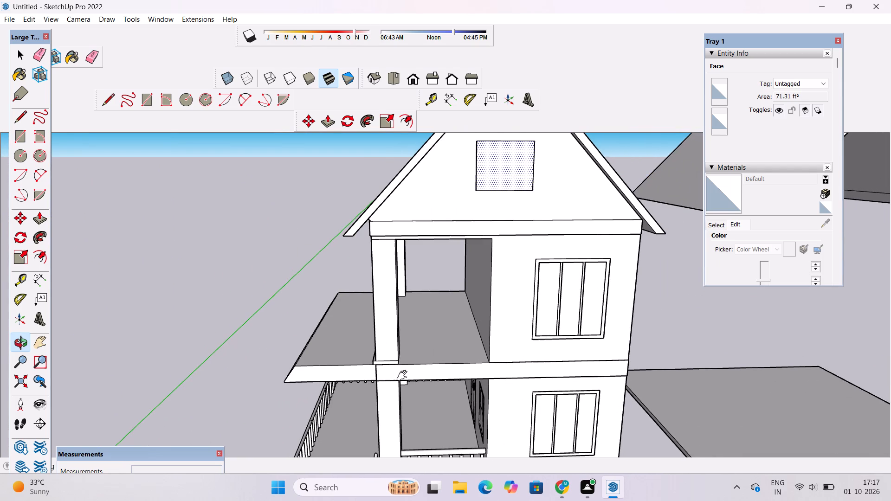
pyautogui.keyDown('shift'); pyautogui.moveTo(404, 376); pyautogui.dragTo(398, 360); pyautogui.keyUp('shift')
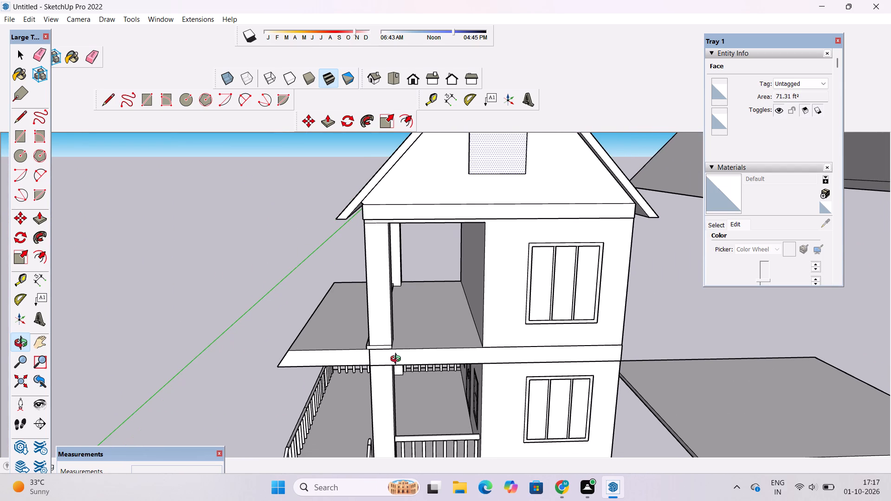
pyautogui.scroll(-4, 398, 360)
pyautogui.moveTo(373, 377); pyautogui.dragTo(635, 354)
pyautogui.scroll(4, 488, 324)
pyautogui.keyDown('shift'); pyautogui.moveTo(419, 342); pyautogui.dragTo(394, 372); pyautogui.keyUp('shift')
pyautogui.moveTo(394, 373); pyautogui.dragTo(444, 358)
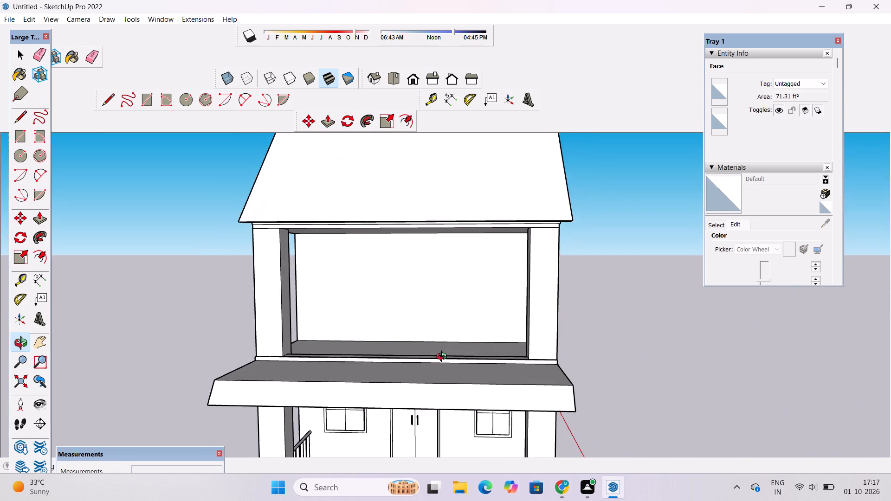
pyautogui.scroll(1, 444, 358)
pyautogui.keyDown('shift'); pyautogui.moveTo(444, 358); pyautogui.dragTo(418, 372); pyautogui.keyUp('shift')
pyautogui.scroll(-3, 418, 372)
pyautogui.moveTo(410, 384); pyautogui.dragTo(416, 337)
pyautogui.scroll(-5, 415, 337)
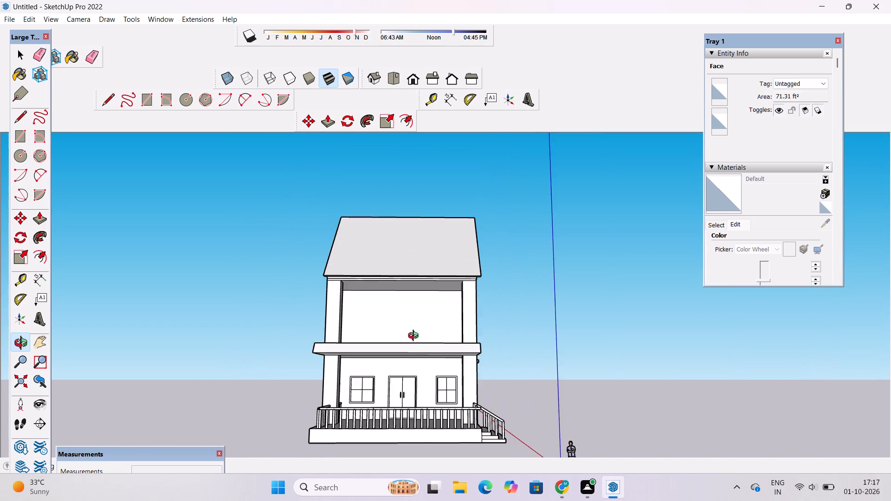
pyautogui.moveTo(415, 337); pyautogui.dragTo(414, 403)
pyautogui.keyDown('shift'); pyautogui.moveTo(414, 367); pyautogui.dragTo(400, 433); pyautogui.keyUp('shift')
pyautogui.scroll(4, 400, 422)
pyautogui.scroll(-3, 400, 417)
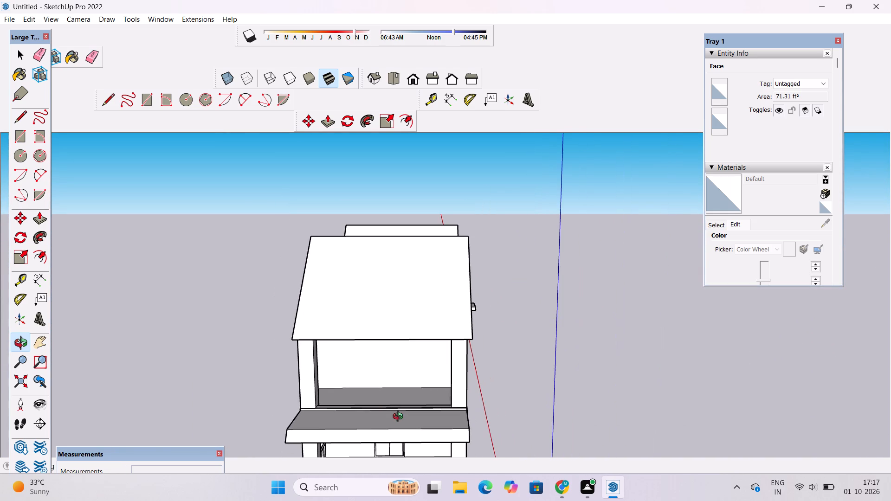
pyautogui.click(381, 402)
pyautogui.keyDown('shift'); pyautogui.moveTo(381, 402); pyautogui.dragTo(383, 336); pyautogui.keyUp('shift')
pyautogui.keyDown('shift'); pyautogui.moveTo(509, 301); pyautogui.dragTo(454, 401); pyautogui.keyUp('shift')
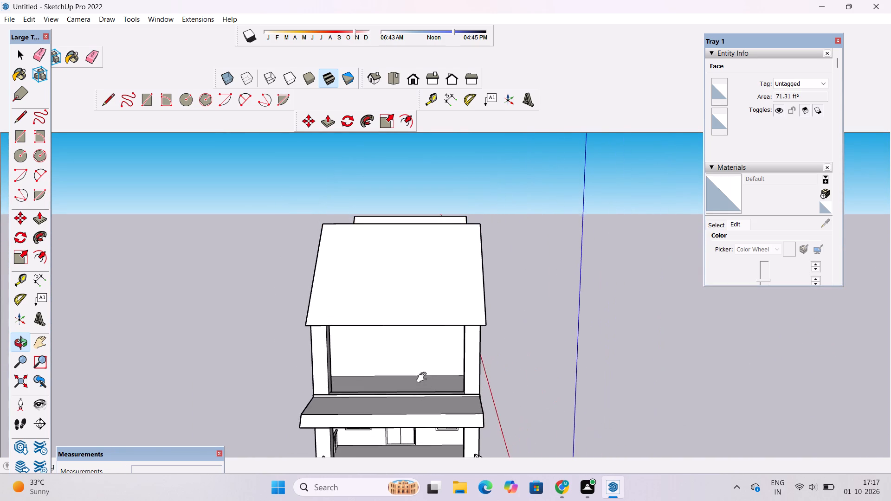
# Draw a door rectangle about 12' 4" wide and 17' 6" high at the floor line on the upper-storey recess's back wall.
pyautogui.keyDown('shift'); pyautogui.scroll(5, 424, 378); pyautogui.keyUp('shift')
pyautogui.keyDown('shift'); pyautogui.moveTo(389, 379); pyautogui.dragTo(384, 372); pyautogui.keyUp('shift')
pyautogui.keyDown('shift'); pyautogui.moveTo(381, 371); pyautogui.dragTo(374, 428); pyautogui.keyUp('shift')
pyautogui.moveTo(373, 426); pyautogui.dragTo(371, 410)
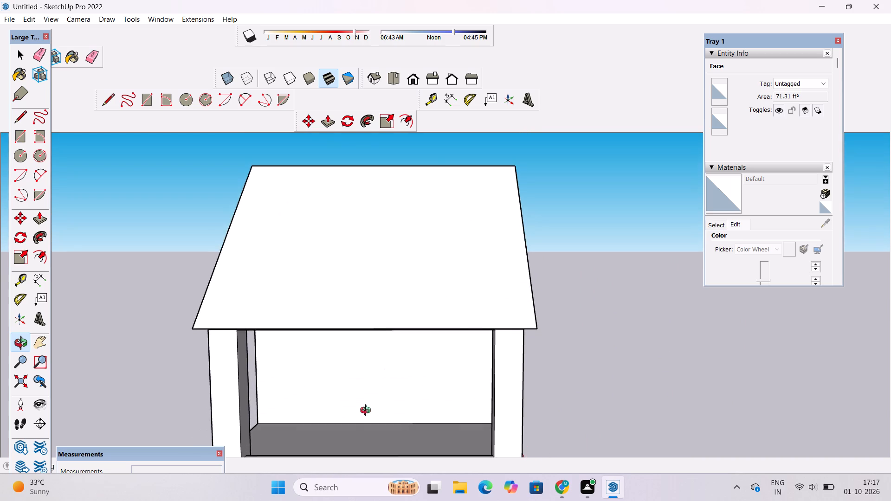
pyautogui.moveTo(368, 411); pyautogui.dragTo(375, 402)
pyautogui.moveTo(375, 402); pyautogui.dragTo(382, 398)
pyautogui.keyDown('shift'); pyautogui.moveTo(381, 398); pyautogui.dragTo(371, 383); pyautogui.keyUp('shift')
pyautogui.moveTo(368, 386); pyautogui.dragTo(370, 375)
pyautogui.moveTo(370, 375); pyautogui.dragTo(365, 352)
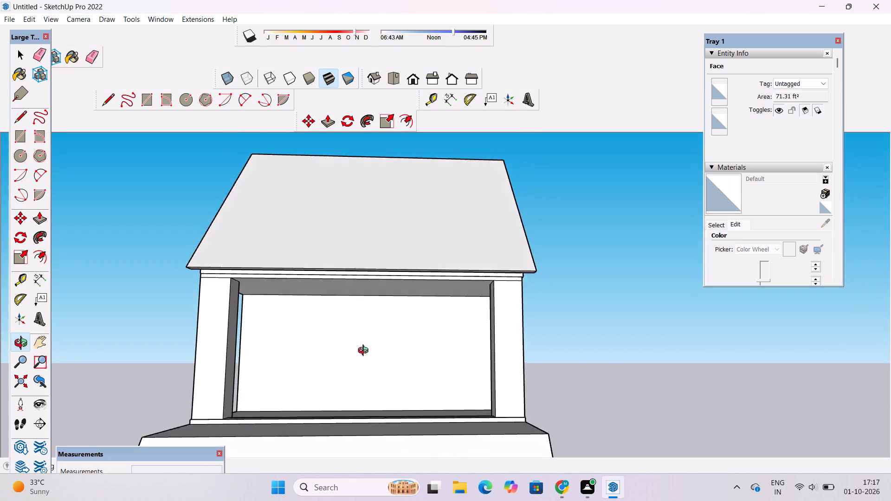
pyautogui.moveTo(365, 352); pyautogui.dragTo(362, 382)
pyautogui.press('r')
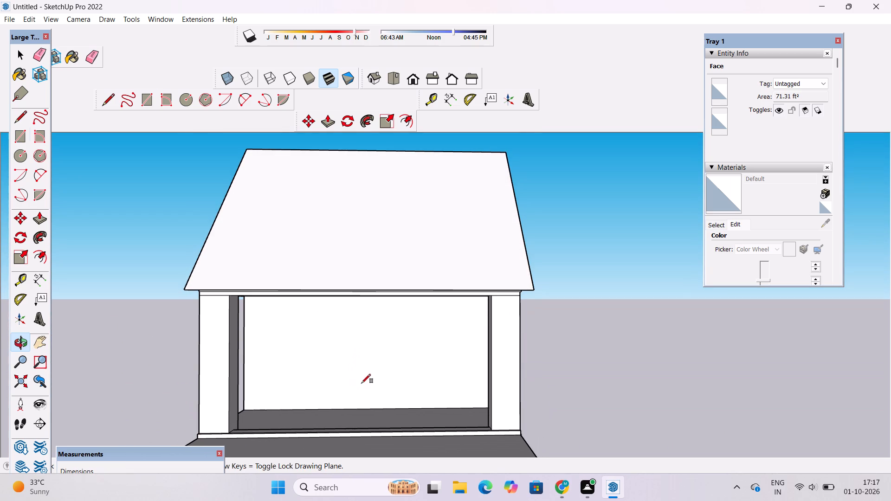
pyautogui.scroll(1, 336, 407)
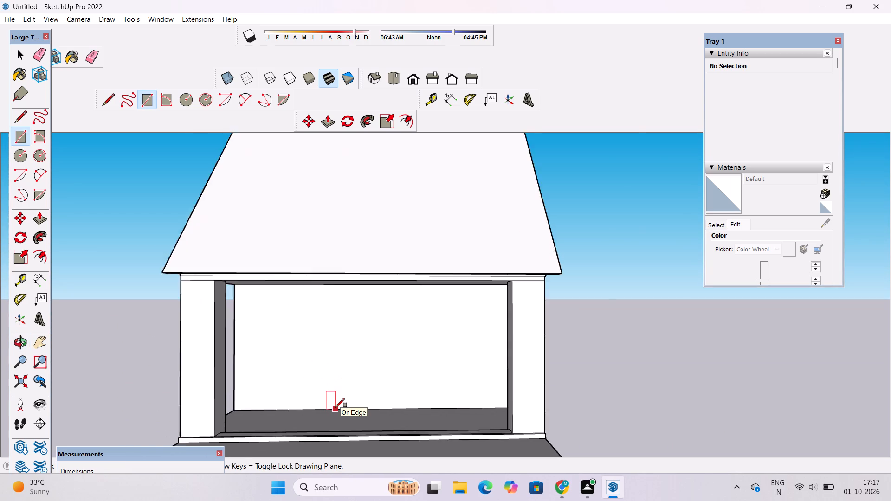
pyautogui.scroll(3, 336, 407)
pyautogui.click(342, 408)
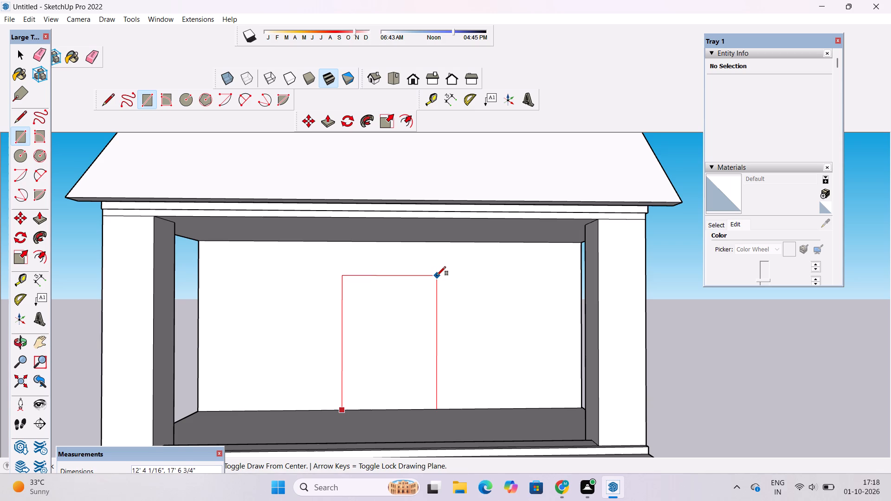
pyautogui.click(437, 276)
# Offset the upper-storey door rectangle's outline inward about 7" to form the door frame.
pyautogui.write('of')
pyautogui.click(418, 280)
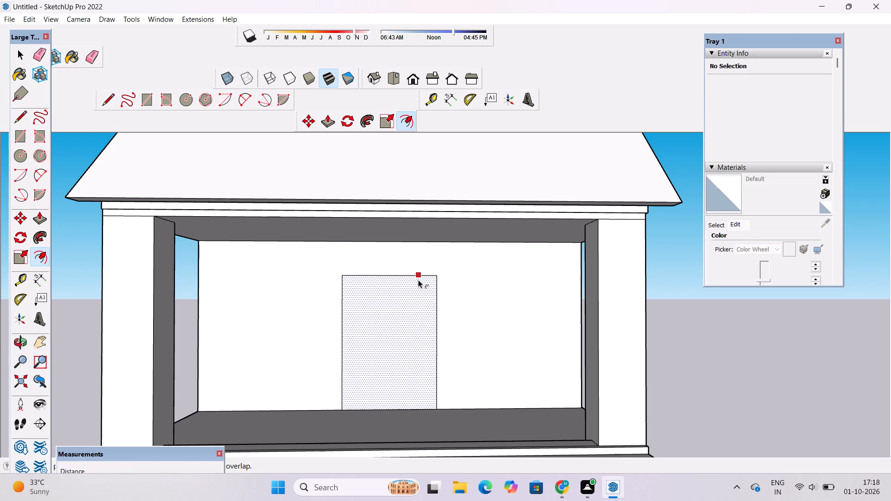
pyautogui.scroll(2, 418, 283)
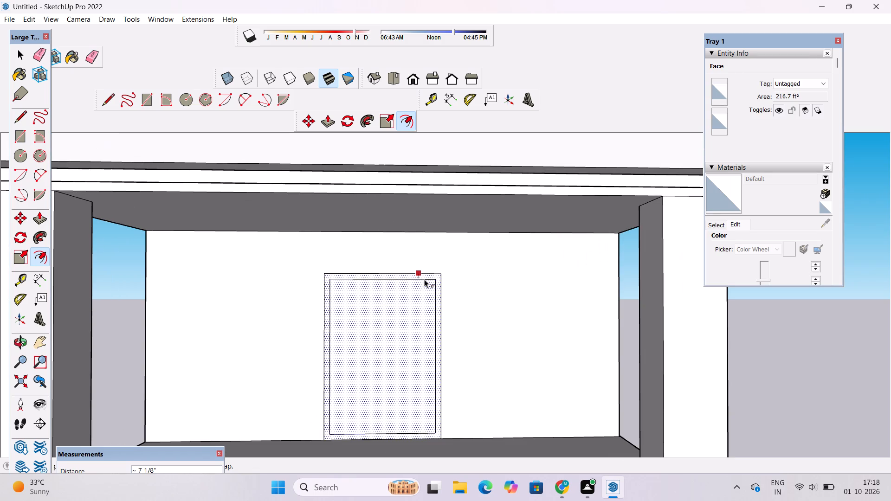
pyautogui.click(424, 279)
# Place a vertical guide from the inner frame edge at the middle of the upper-storey door.
pyautogui.scroll(-7, 424, 279)
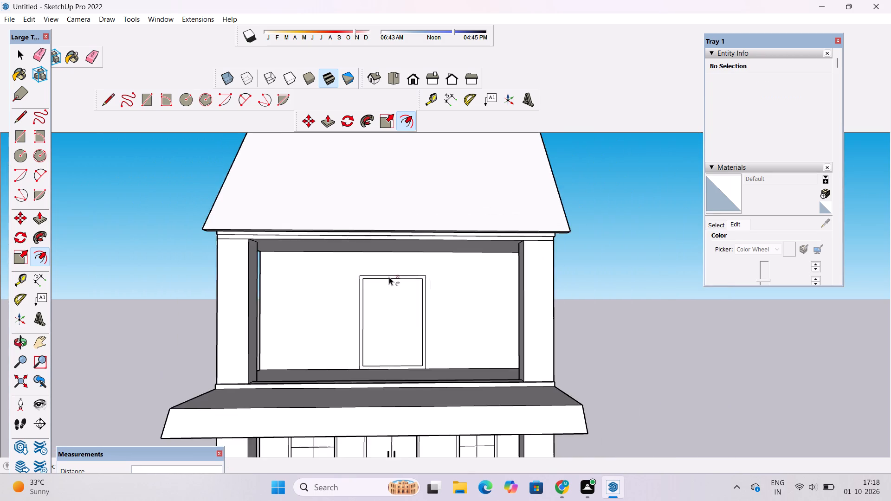
pyautogui.scroll(-4, 389, 277)
pyautogui.scroll(1, 395, 338)
pyautogui.press('t')
pyautogui.scroll(1, 370, 303)
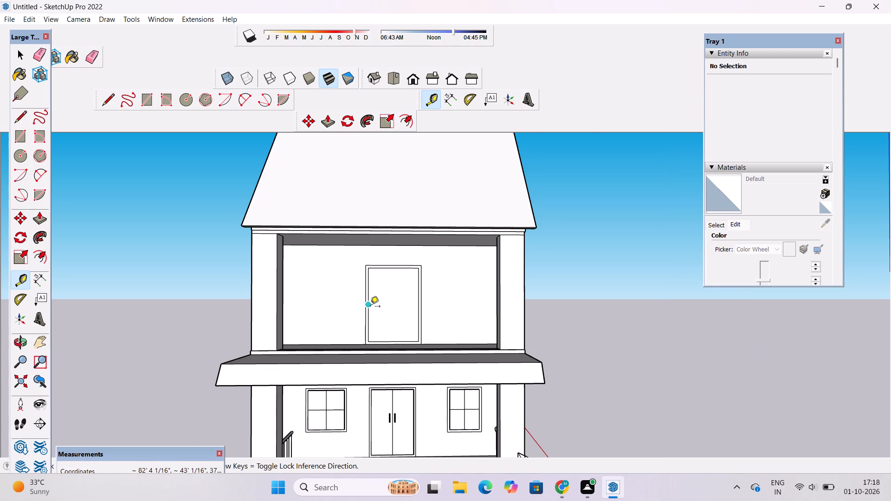
pyautogui.scroll(3, 370, 307)
pyautogui.click(368, 305)
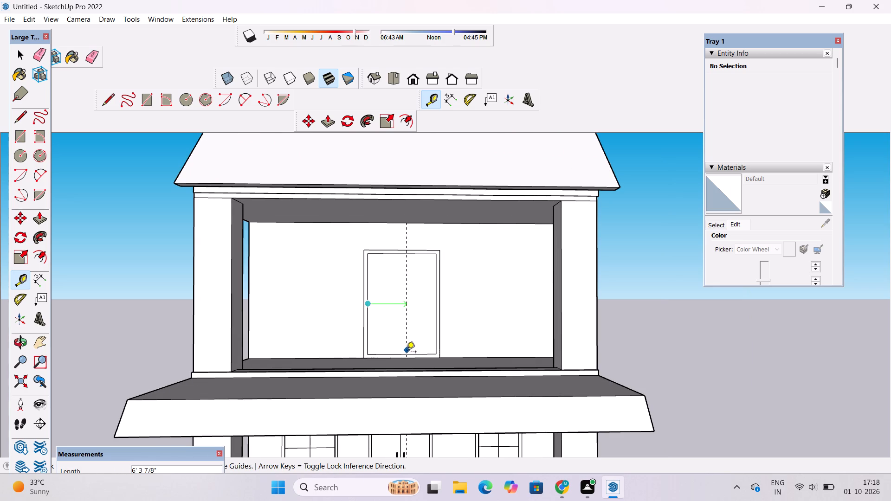
pyautogui.click(401, 354)
# Draw a vertical line along the guide between the inner frame's bottom and top edges, dividing the door into two leaves.
pyautogui.press('l')
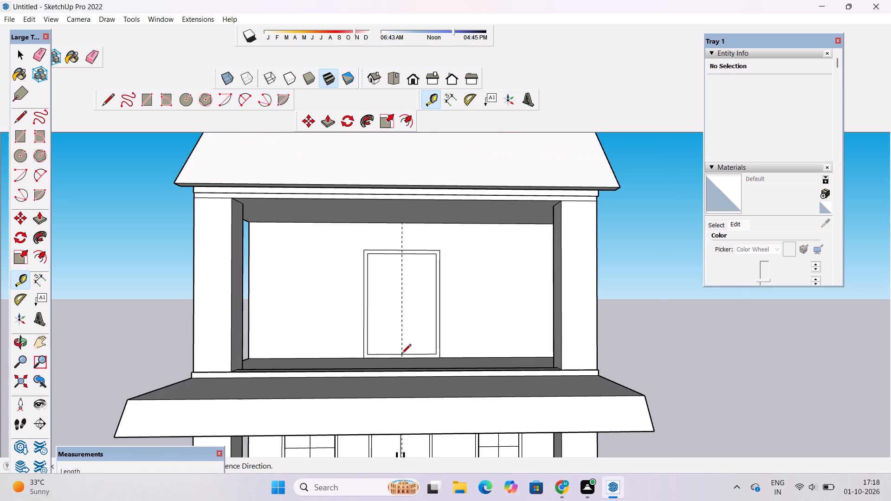
pyautogui.scroll(2, 401, 354)
pyautogui.scroll(-5, 393, 305)
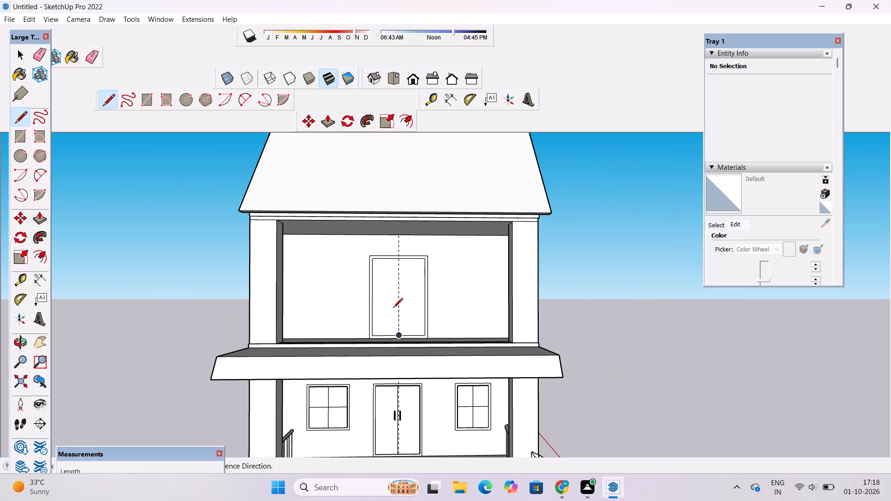
pyautogui.scroll(8, 398, 330)
pyautogui.click(399, 341)
pyautogui.scroll(-5, 400, 327)
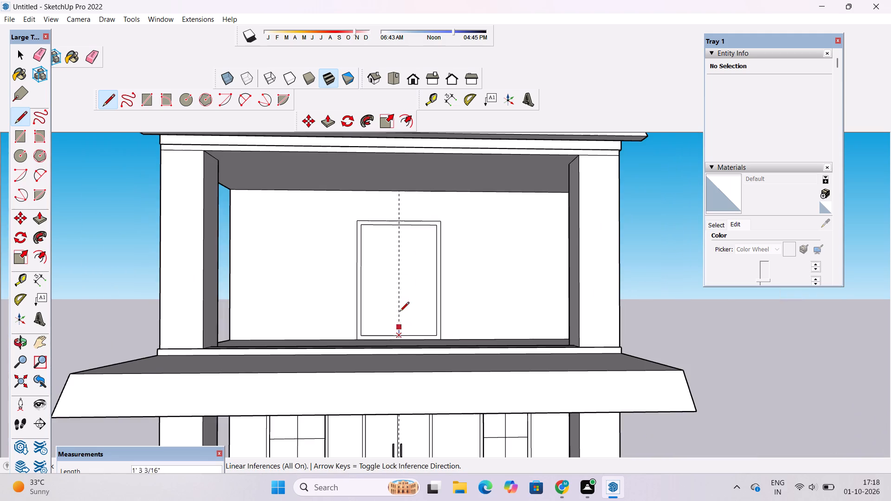
pyautogui.scroll(3, 407, 232)
pyautogui.click(395, 225)
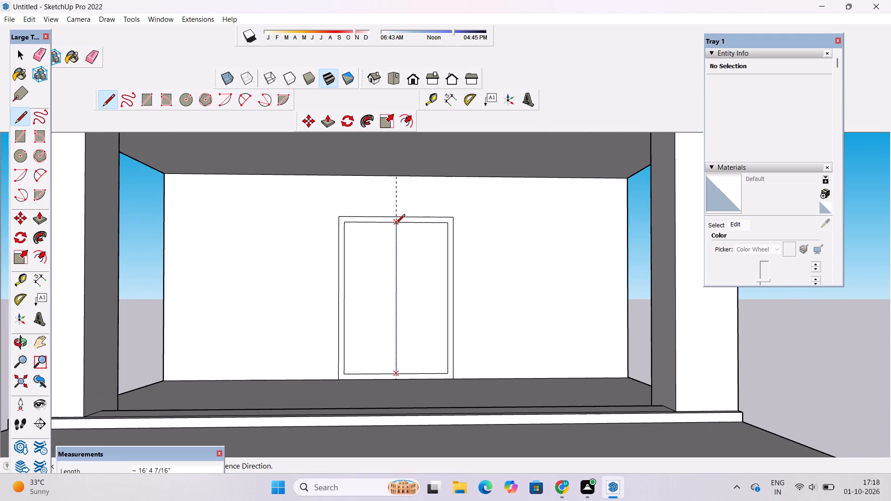
# Erase the vertical guide running through the upper-storey door.
pyautogui.press('e')
pyautogui.moveTo(407, 196); pyautogui.dragTo(388, 206)
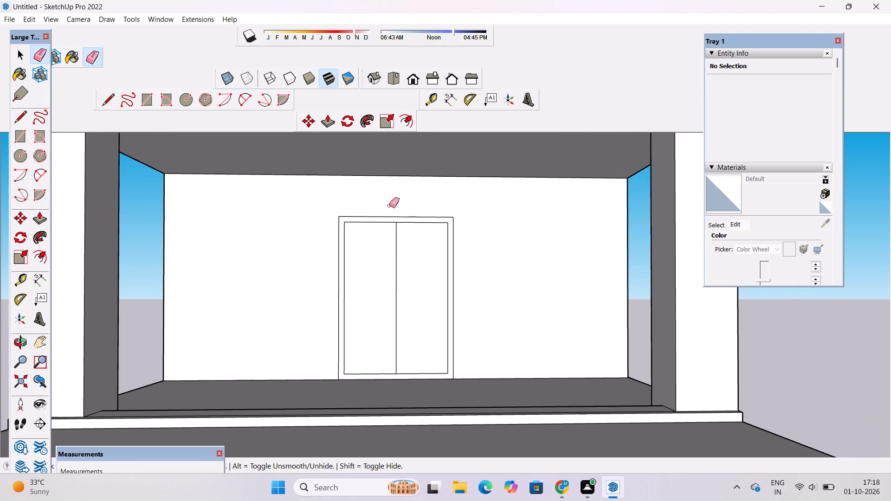
# Draw a handle rectangle about 2 1/2" wide and 2' 2" high on the left door leaf beside the centre line.
pyautogui.press('o')
pyautogui.scroll(-9, 393, 206)
pyautogui.moveTo(417, 269); pyautogui.dragTo(419, 293)
pyautogui.scroll(4, 412, 295)
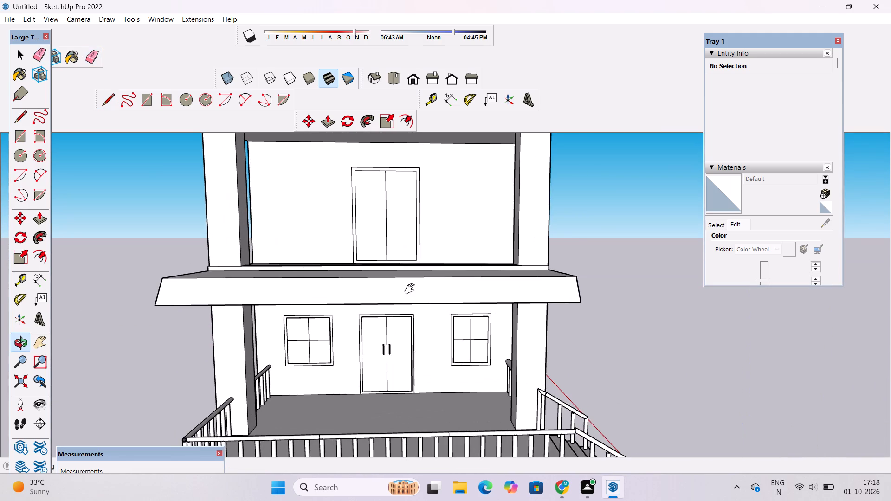
pyautogui.keyDown('shift'); pyautogui.moveTo(412, 289); pyautogui.dragTo(417, 306); pyautogui.keyUp('shift')
pyautogui.scroll(4, 401, 265)
pyautogui.keyDown('shift'); pyautogui.moveTo(400, 257); pyautogui.dragTo(404, 292); pyautogui.keyUp('shift')
pyautogui.keyDown('shift'); pyautogui.scroll(2, 407, 271); pyautogui.keyUp('shift')
pyautogui.keyDown('shift'); pyautogui.moveTo(407, 271); pyautogui.dragTo(435, 321); pyautogui.keyUp('shift')
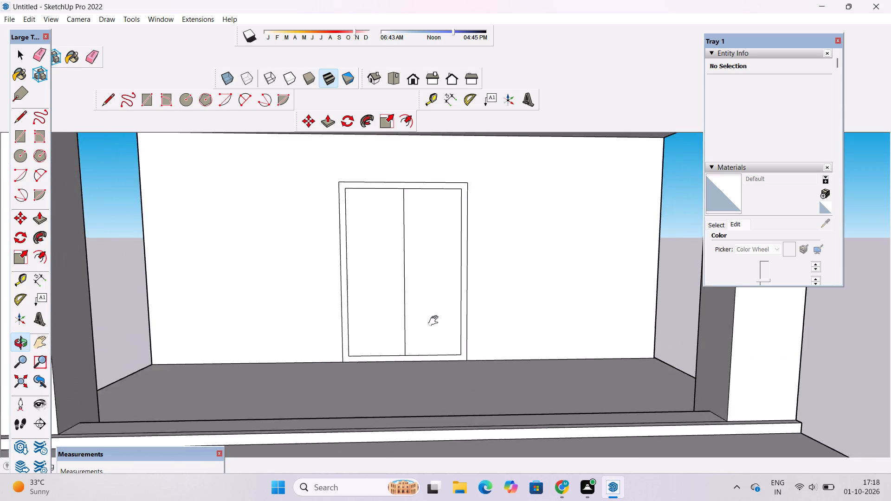
pyautogui.keyDown('shift'); pyautogui.moveTo(435, 321); pyautogui.dragTo(436, 322); pyautogui.keyUp('shift')
pyautogui.keyDown('shift'); pyautogui.scroll(2, 421, 304); pyautogui.keyUp('shift')
pyautogui.keyDown('shift'); pyautogui.moveTo(420, 304); pyautogui.dragTo(418, 316); pyautogui.keyUp('shift')
pyautogui.keyDown('shift'); pyautogui.click(418, 316); pyautogui.keyUp('shift')
pyautogui.press('r')
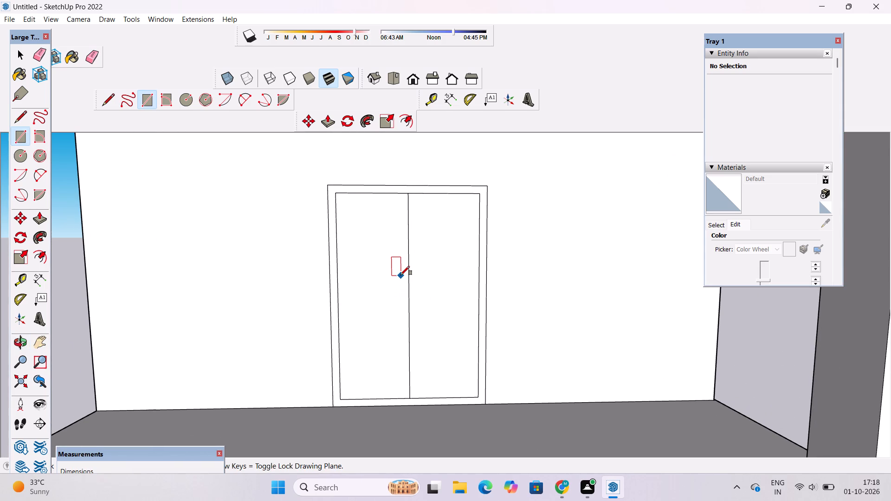
pyautogui.click(399, 277)
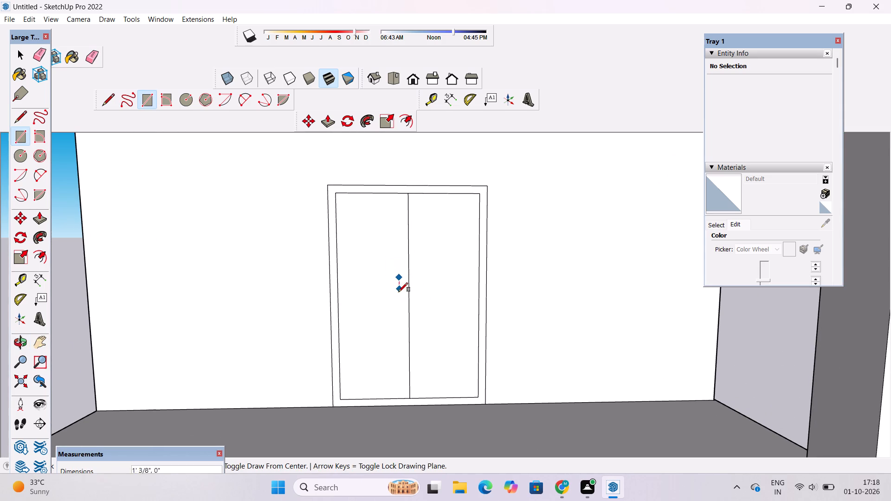
pyautogui.scroll(3, 401, 306)
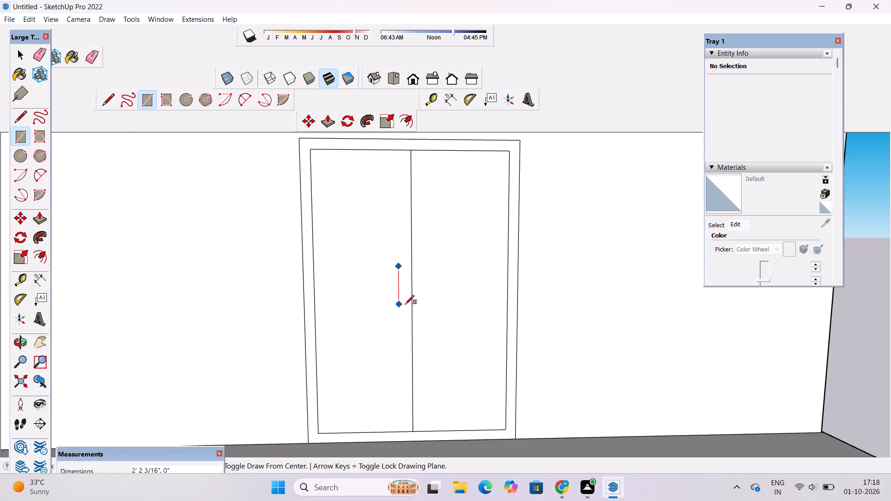
pyautogui.scroll(11, 405, 304)
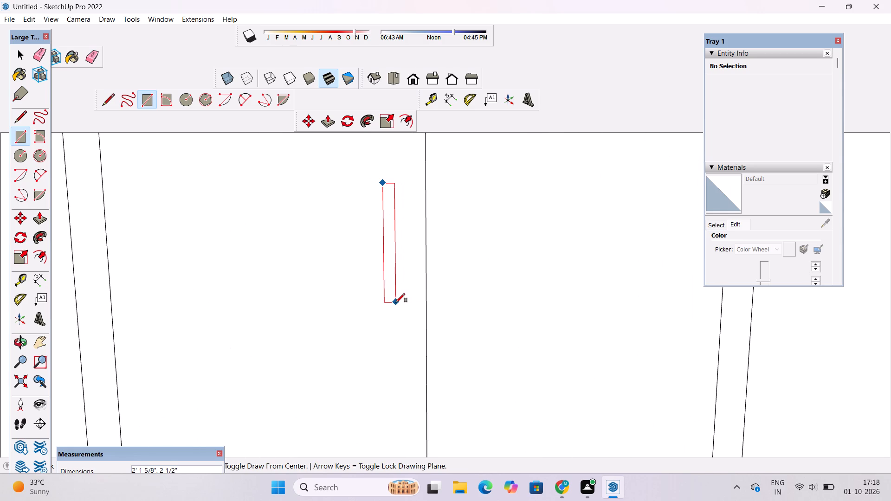
pyautogui.click(395, 303)
# Copy the handle rectangle about 1' 5" horizontally across the centre line onto the right door leaf.
pyautogui.scroll(-9, 312, 304)
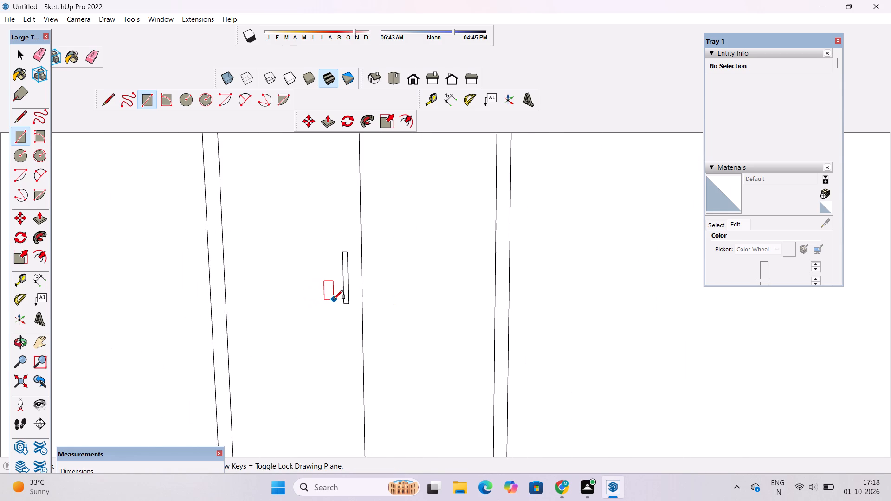
pyautogui.press('space')
pyautogui.scroll(8, 334, 299)
pyautogui.doubleClick(349, 270)
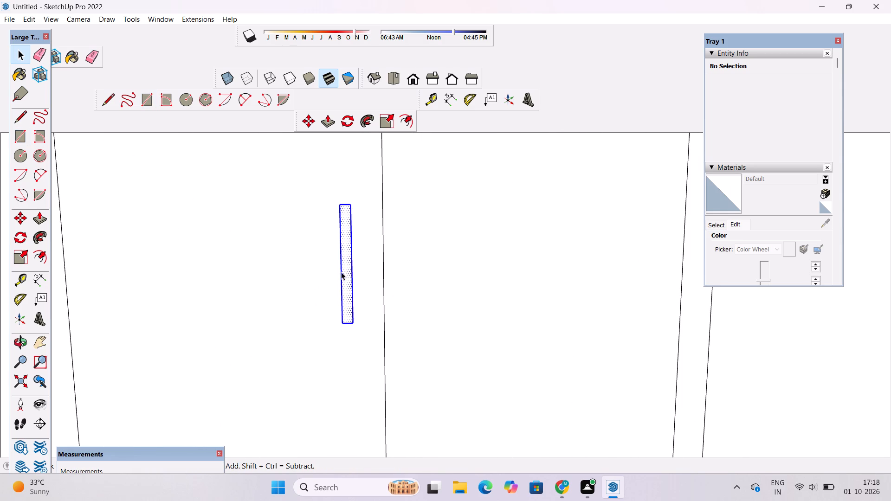
pyautogui.press('m')
pyautogui.scroll(-5, 333, 276)
pyautogui.click(340, 308)
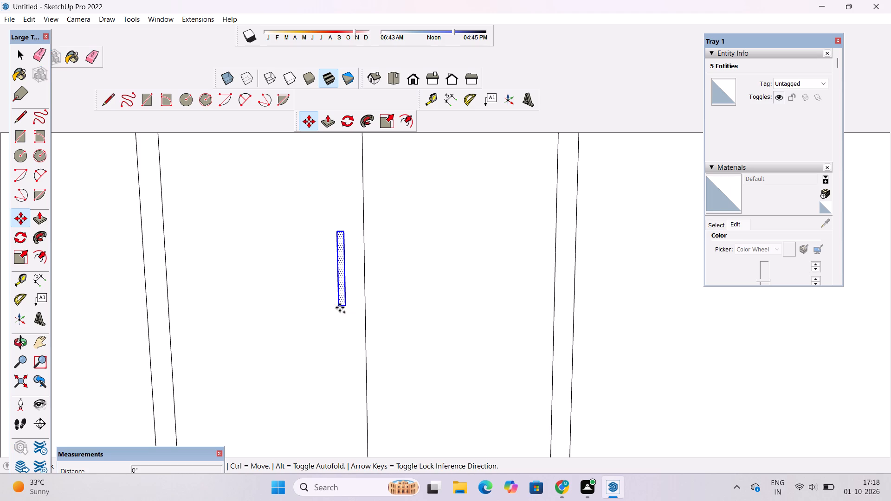
pyautogui.click(389, 308)
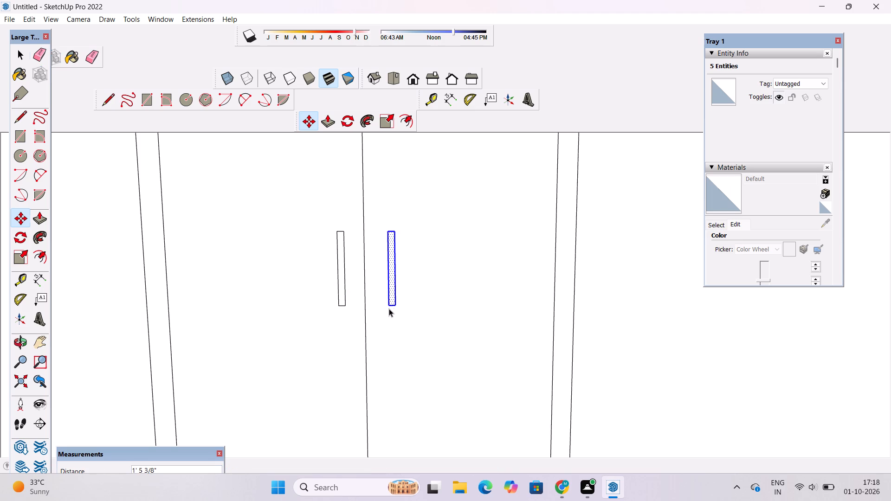
pyautogui.press('space')
# Examine the upper-storey double door, the front facade and the porch and stair side of the house from several angles.
pyautogui.write('o')
pyautogui.scroll(-3, 389, 310)
pyautogui.moveTo(394, 340); pyautogui.dragTo(390, 305)
pyautogui.keyDown('shift'); pyautogui.moveTo(390, 305); pyautogui.dragTo(393, 363); pyautogui.keyUp('shift')
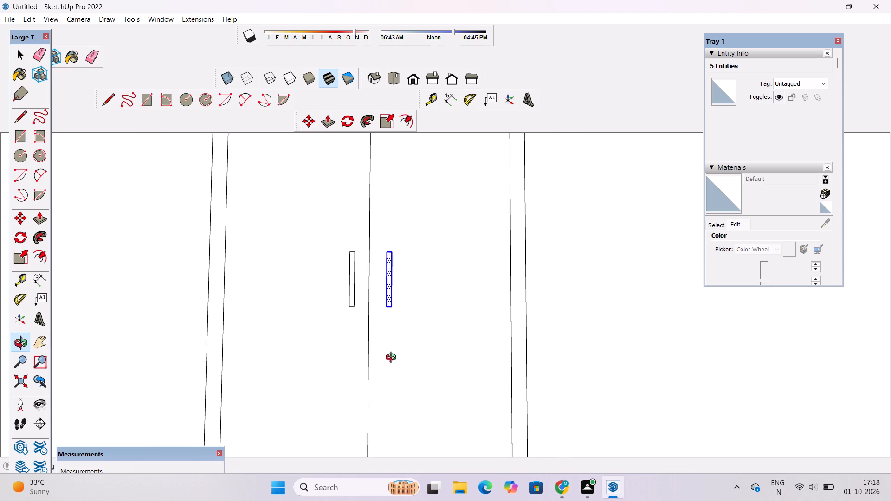
pyautogui.scroll(-9, 393, 350)
pyautogui.press('space')
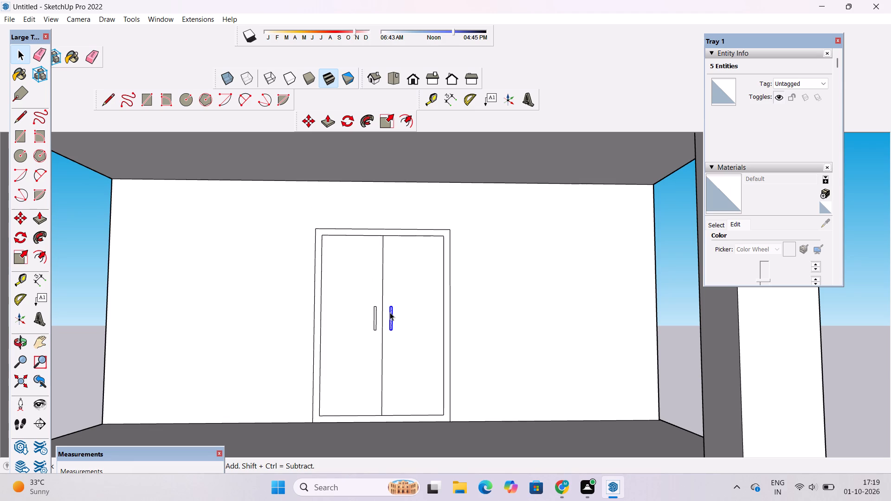
pyautogui.press('o')
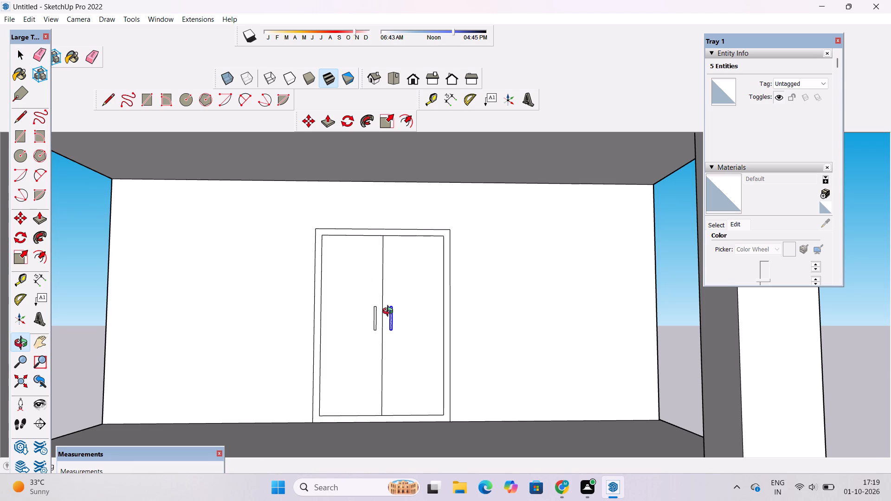
pyautogui.keyDown('shift'); pyautogui.moveTo(390, 312); pyautogui.dragTo(397, 335); pyautogui.keyUp('shift')
pyautogui.moveTo(400, 340); pyautogui.dragTo(403, 353)
pyautogui.scroll(-14, 400, 334)
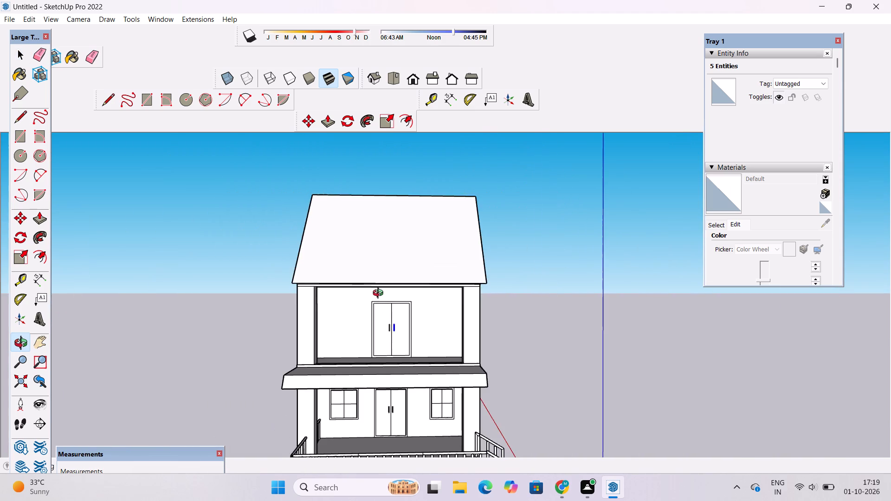
pyautogui.scroll(-4, 380, 294)
pyautogui.moveTo(486, 360); pyautogui.dragTo(471, 329)
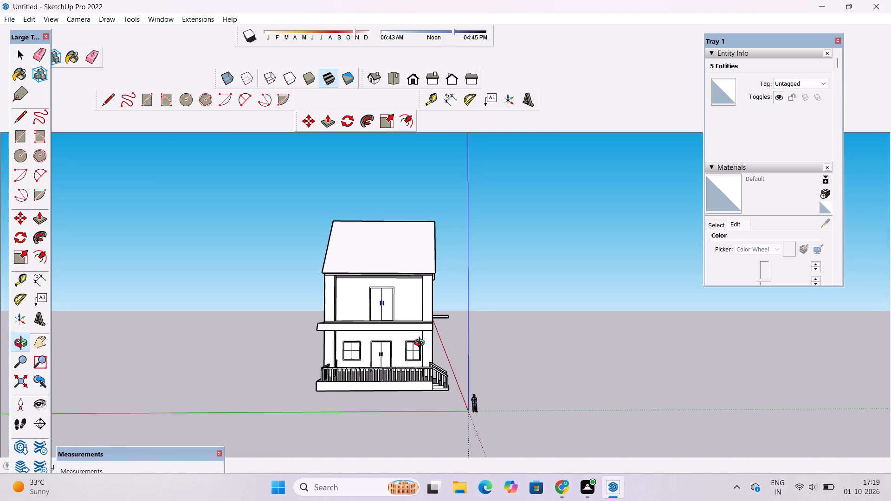
pyautogui.scroll(-1, 421, 344)
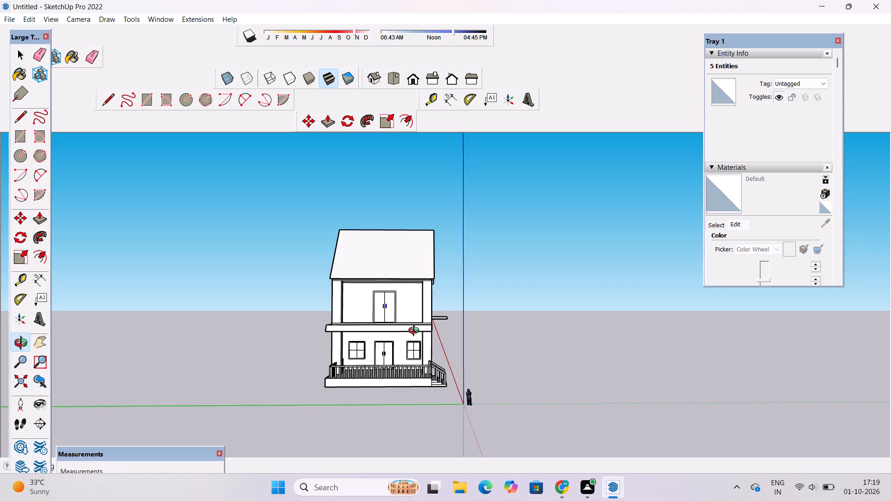
pyautogui.keyDown('shift'); pyautogui.moveTo(416, 332); pyautogui.dragTo(420, 353); pyautogui.keyUp('shift')
pyautogui.scroll(4, 401, 328)
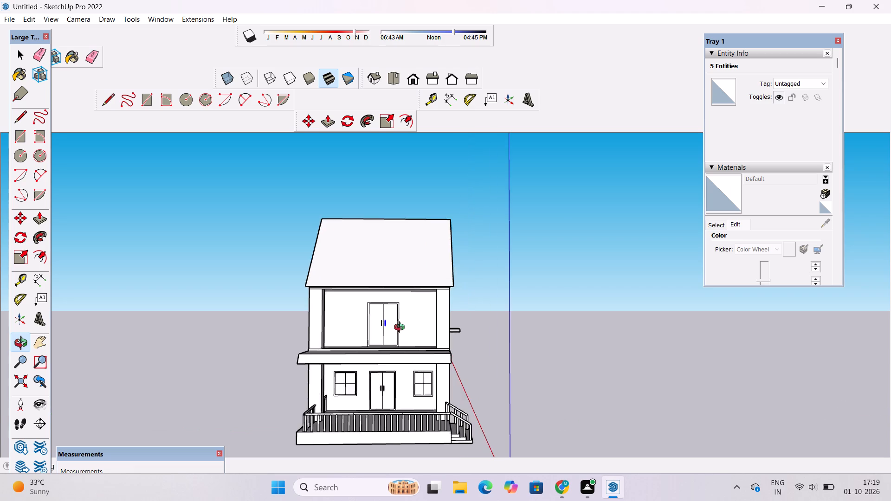
pyautogui.scroll(5, 402, 330)
pyautogui.moveTo(538, 308); pyautogui.dragTo(245, 321)
pyautogui.moveTo(300, 393); pyautogui.dragTo(304, 270)
pyautogui.scroll(-7, 303, 260)
pyautogui.moveTo(318, 303); pyautogui.dragTo(327, 447)
pyautogui.scroll(11, 278, 352)
pyautogui.scroll(-5, 263, 348)
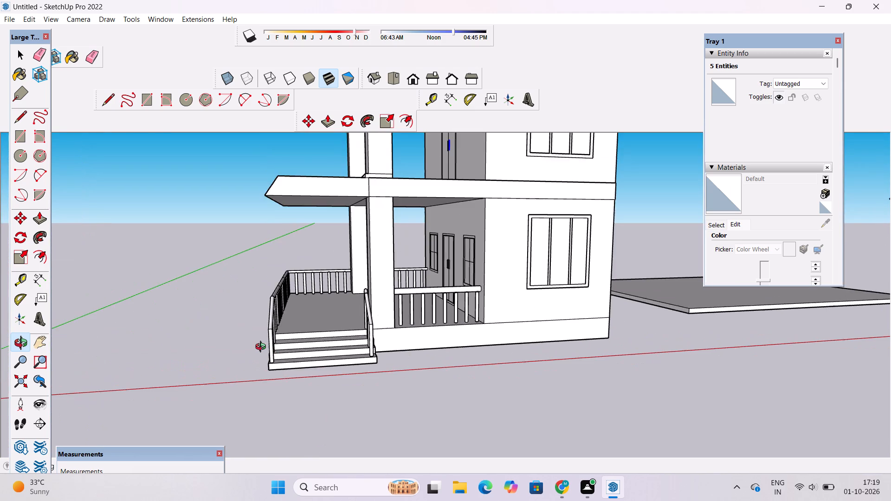
pyautogui.scroll(-7, 263, 348)
pyautogui.scroll(7, 263, 348)
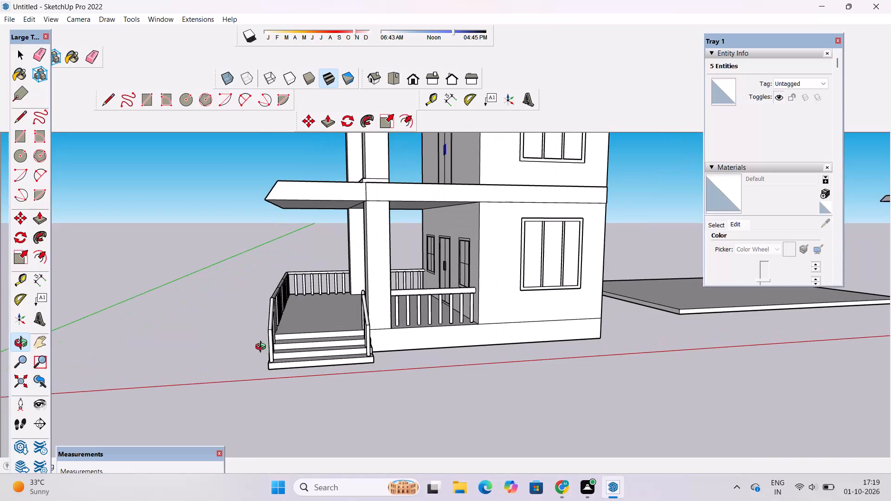
pyautogui.scroll(-5, 282, 350)
pyautogui.moveTo(325, 342); pyautogui.dragTo(301, 400)
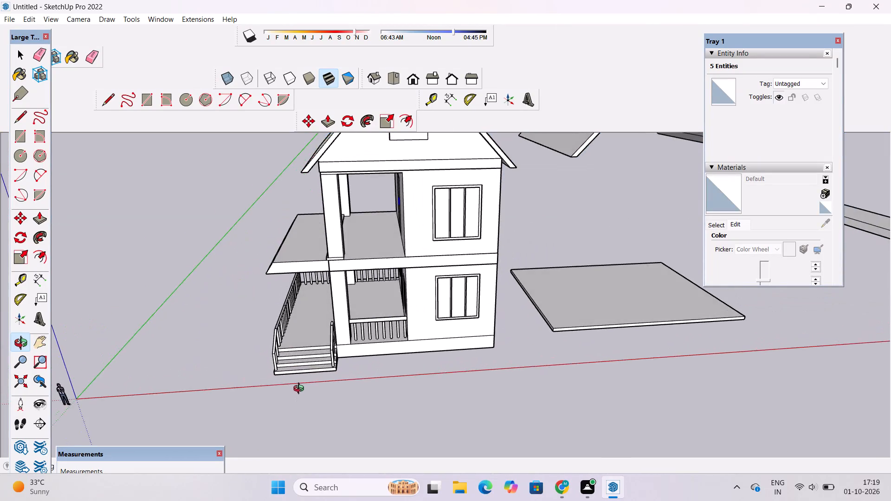
# Clear the selection and examine the upper-storey double door, balcony opening and surrounding facade from the front and side.
pyautogui.scroll(4, 309, 337)
pyautogui.keyDown('shift'); pyautogui.moveTo(309, 338); pyautogui.dragTo(346, 397); pyautogui.keyUp('shift')
pyautogui.moveTo(337, 392); pyautogui.dragTo(592, 332)
pyautogui.scroll(5, 384, 234)
pyautogui.keyDown('shift'); pyautogui.moveTo(386, 231); pyautogui.dragTo(326, 318); pyautogui.keyUp('shift')
pyautogui.moveTo(338, 334); pyautogui.dragTo(380, 347)
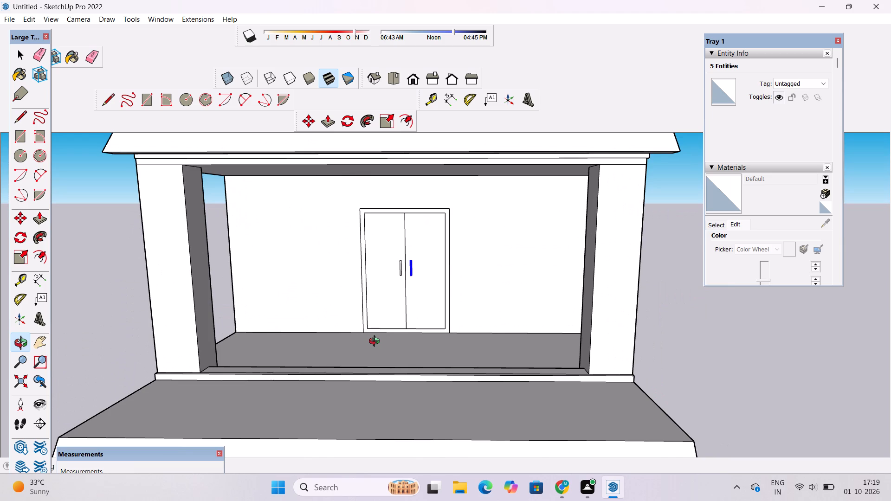
pyautogui.scroll(-2, 376, 342)
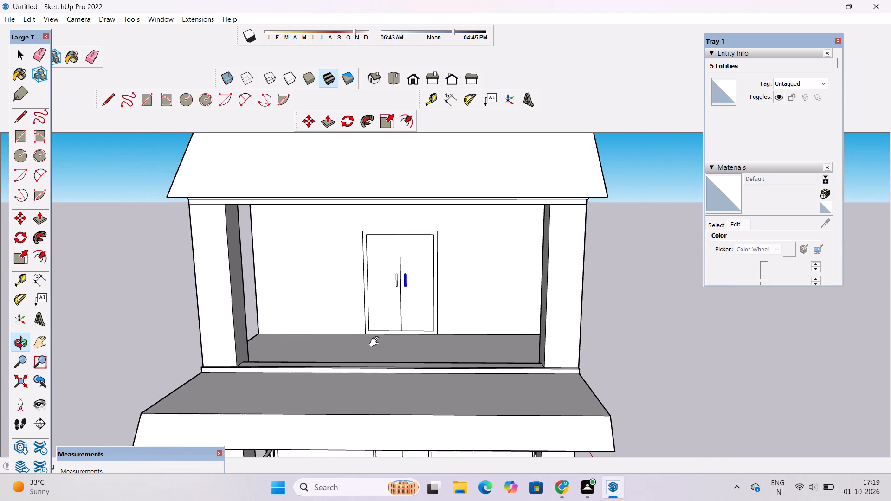
pyautogui.keyDown('shift'); pyautogui.moveTo(378, 343); pyautogui.dragTo(414, 373); pyautogui.keyUp('shift')
pyautogui.scroll(2, 415, 354)
pyautogui.moveTo(418, 347); pyautogui.dragTo(383, 360)
pyautogui.scroll(3, 417, 341)
pyautogui.keyDown('shift'); pyautogui.moveTo(403, 344); pyautogui.dragTo(377, 351); pyautogui.keyUp('shift')
pyautogui.press('space')
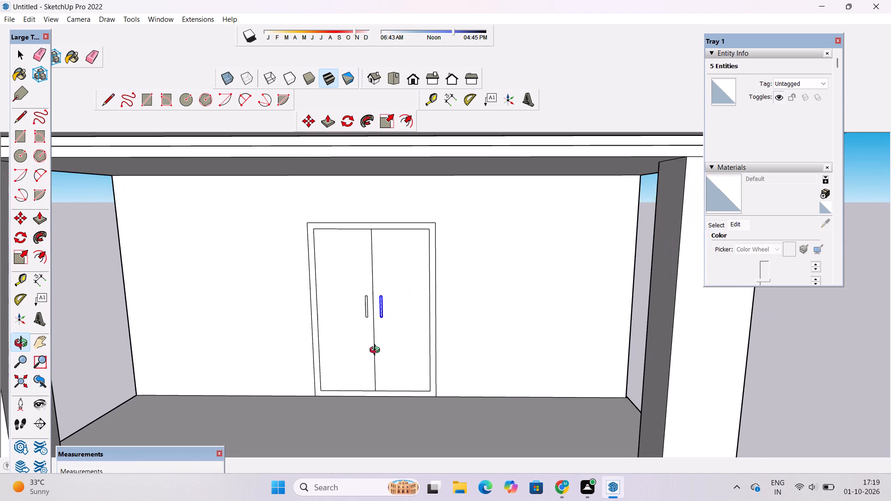
pyautogui.click(780, 340)
pyautogui.press('o')
pyautogui.scroll(-5, 452, 317)
pyautogui.moveTo(476, 335); pyautogui.dragTo(452, 337)
pyautogui.scroll(-8, 512, 294)
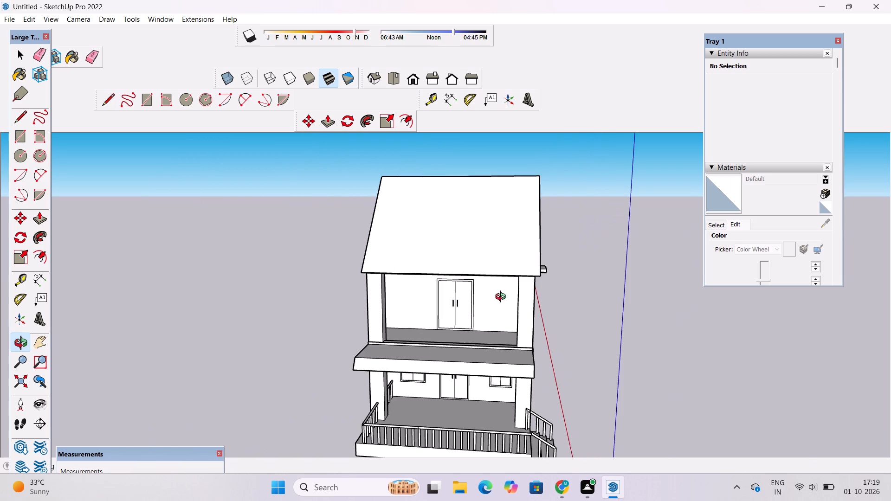
pyautogui.scroll(9, 457, 303)
pyautogui.moveTo(432, 320); pyautogui.dragTo(468, 329)
pyautogui.keyDown('shift'); pyautogui.moveTo(460, 329); pyautogui.dragTo(414, 332); pyautogui.keyUp('shift')
pyautogui.moveTo(392, 340); pyautogui.dragTo(418, 335)
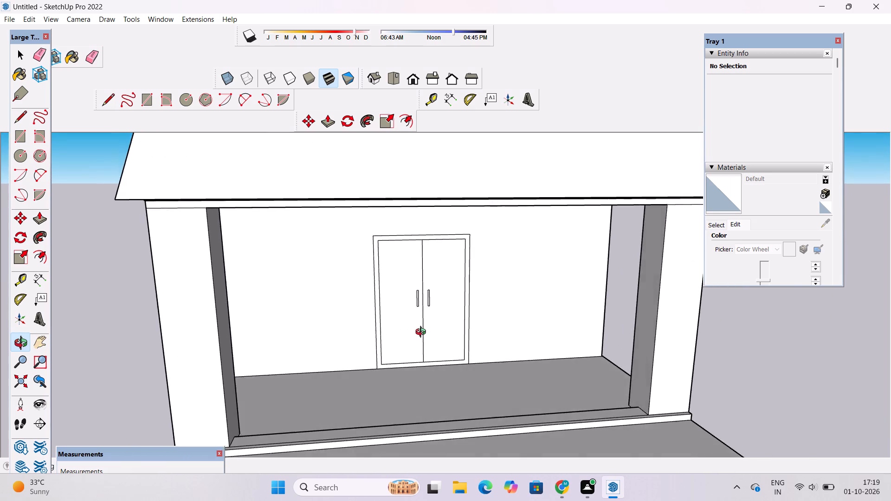
pyautogui.scroll(3, 423, 333)
pyautogui.scroll(-4, 423, 333)
pyautogui.keyDown('shift'); pyautogui.moveTo(432, 319); pyautogui.dragTo(391, 344); pyautogui.keyUp('shift')
pyautogui.moveTo(393, 346); pyautogui.dragTo(386, 318)
pyautogui.scroll(-5, 386, 318)
pyautogui.moveTo(432, 308); pyautogui.dragTo(423, 310)
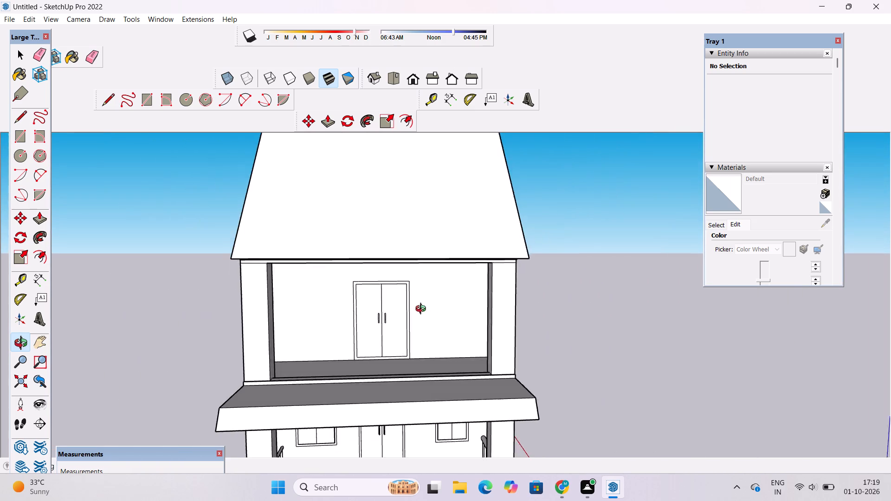
pyautogui.moveTo(423, 310); pyautogui.dragTo(248, 343)
pyautogui.scroll(8, 303, 325)
pyautogui.moveTo(293, 337); pyautogui.dragTo(595, 305)
pyautogui.keyDown('shift'); pyautogui.moveTo(598, 302); pyautogui.dragTo(374, 306); pyautogui.keyUp('shift')
pyautogui.scroll(-5, 374, 306)
pyautogui.moveTo(207, 327); pyautogui.dragTo(217, 323)
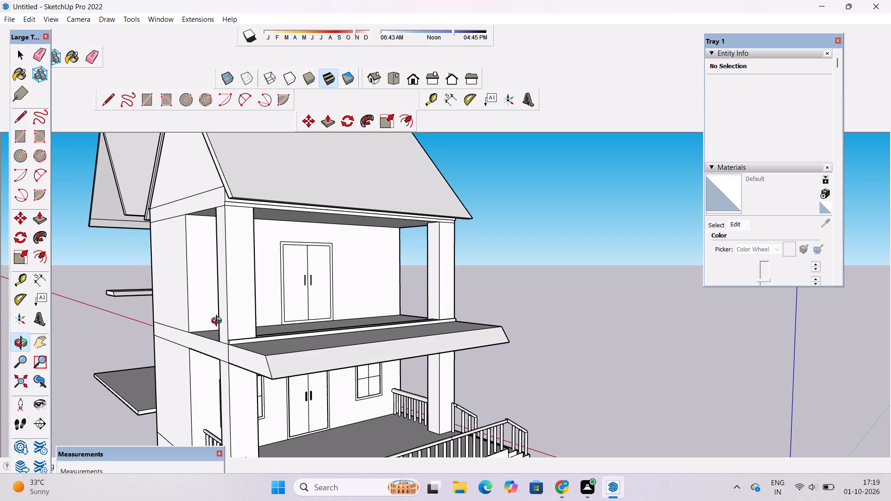
pyautogui.moveTo(300, 330); pyautogui.dragTo(230, 333)
pyautogui.keyDown('shift'); pyautogui.moveTo(226, 333); pyautogui.dragTo(246, 366); pyautogui.keyUp('shift')
pyautogui.moveTo(348, 344); pyautogui.dragTo(302, 349)
pyautogui.scroll(3, 368, 337)
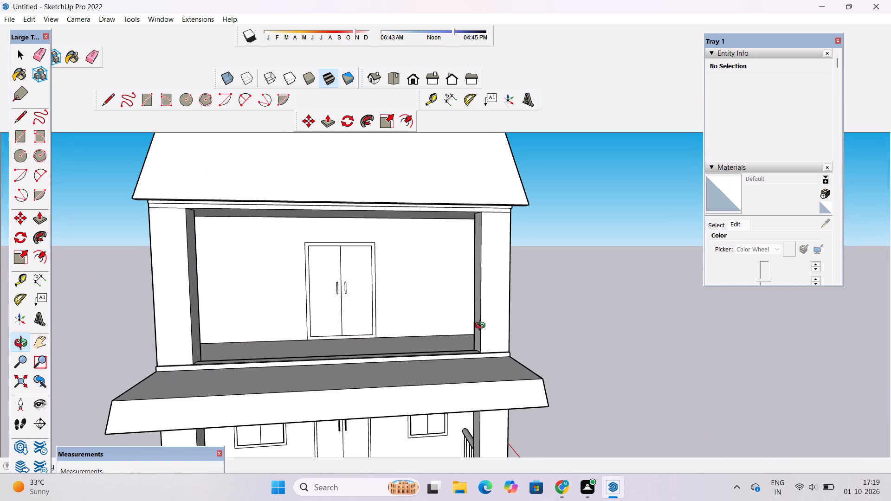
pyautogui.moveTo(493, 322); pyautogui.dragTo(331, 361)
pyautogui.scroll(4, 336, 344)
pyautogui.keyDown('shift'); pyautogui.moveTo(387, 329); pyautogui.dragTo(400, 375); pyautogui.keyUp('shift')
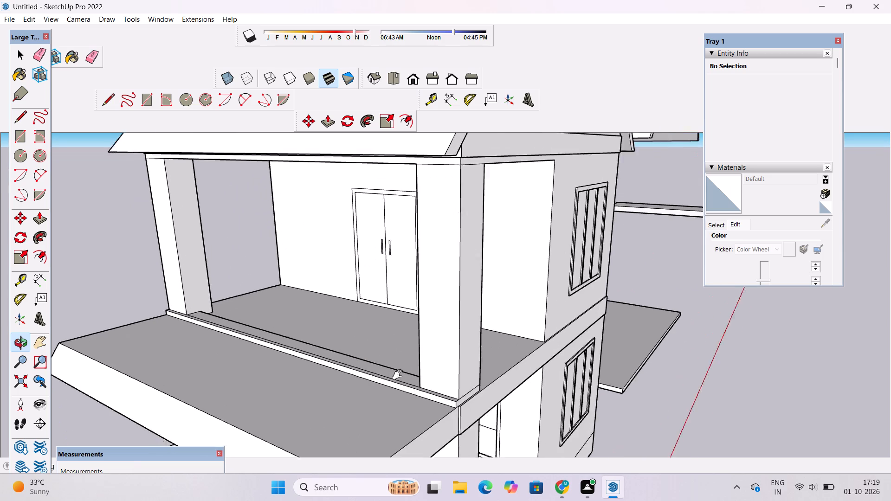
pyautogui.keyDown('shift'); pyautogui.moveTo(400, 375); pyautogui.dragTo(401, 379); pyautogui.keyUp('shift')
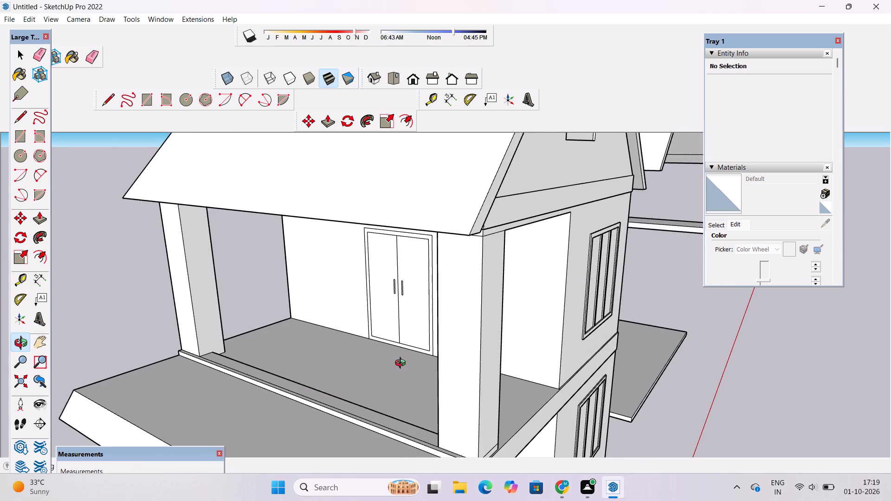
pyautogui.moveTo(486, 352); pyautogui.dragTo(388, 357)
pyautogui.scroll(2, 387, 356)
pyautogui.keyDown('shift'); pyautogui.moveTo(385, 353); pyautogui.dragTo(384, 406); pyautogui.keyUp('shift')
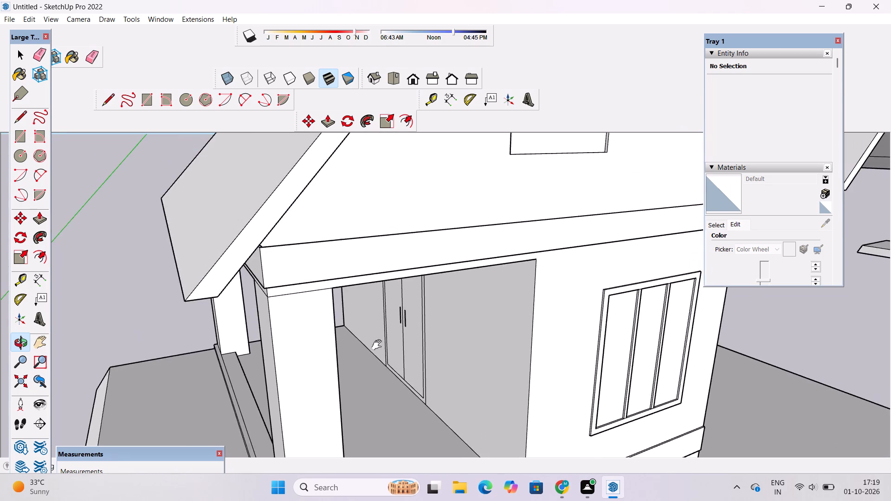
pyautogui.scroll(7, 380, 325)
pyautogui.keyDown('shift'); pyautogui.moveTo(381, 324); pyautogui.dragTo(317, 307); pyautogui.keyUp('shift')
pyautogui.moveTo(324, 331); pyautogui.dragTo(551, 270)
pyautogui.scroll(-5, 527, 266)
pyautogui.keyDown('shift'); pyautogui.moveTo(527, 266); pyautogui.dragTo(507, 267); pyautogui.keyUp('shift')
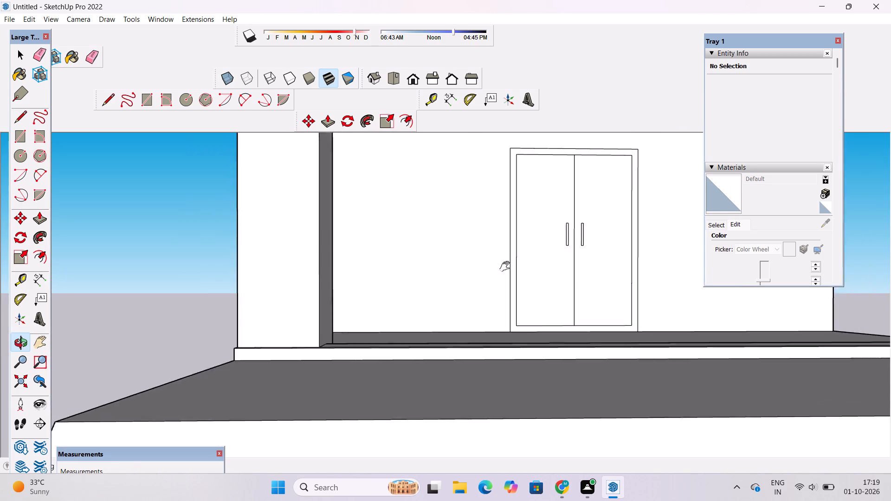
pyautogui.keyDown('shift'); pyautogui.moveTo(507, 267); pyautogui.dragTo(368, 267); pyautogui.keyUp('shift')
# Recess both leaves of the upper-storey double door 2" with Push/Pull, matching the second leaf to the first and leaving the handles in place.
pyautogui.moveTo(379, 296); pyautogui.dragTo(383, 324)
pyautogui.scroll(1, 391, 307)
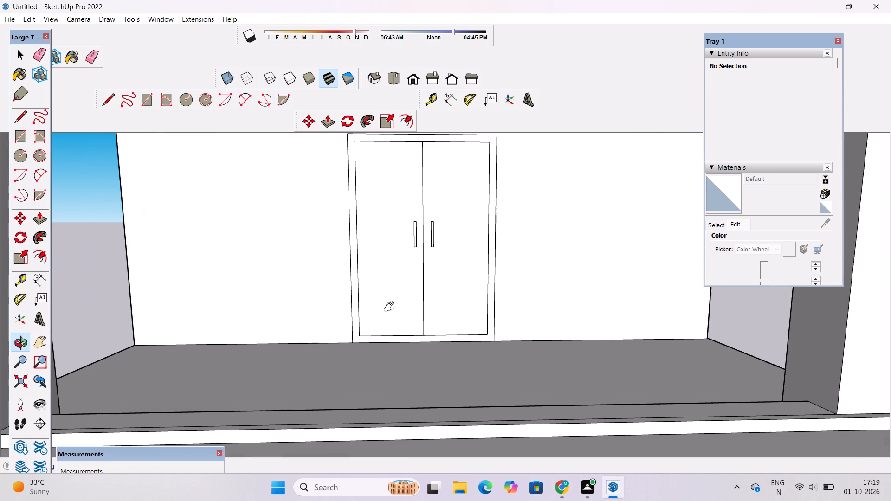
pyautogui.keyDown('shift'); pyautogui.moveTo(391, 307); pyautogui.dragTo(370, 364); pyautogui.keyUp('shift')
pyautogui.scroll(1, 371, 357)
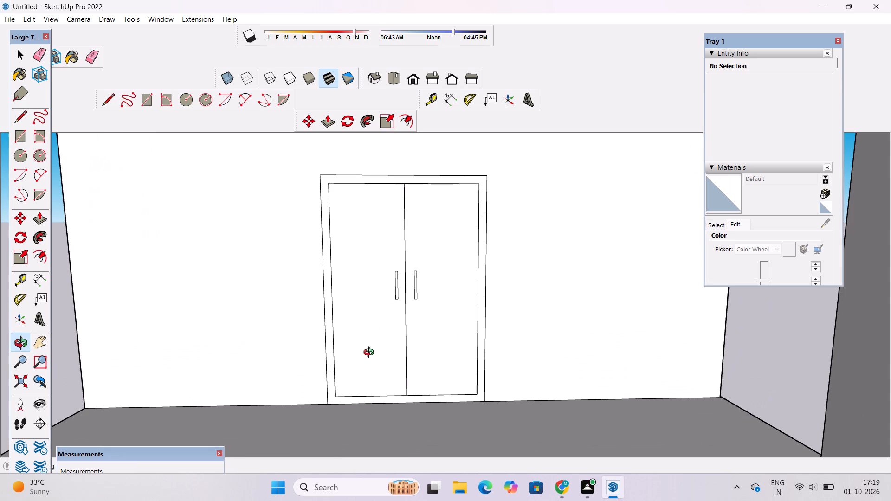
pyautogui.press('p')
pyautogui.click(375, 347)
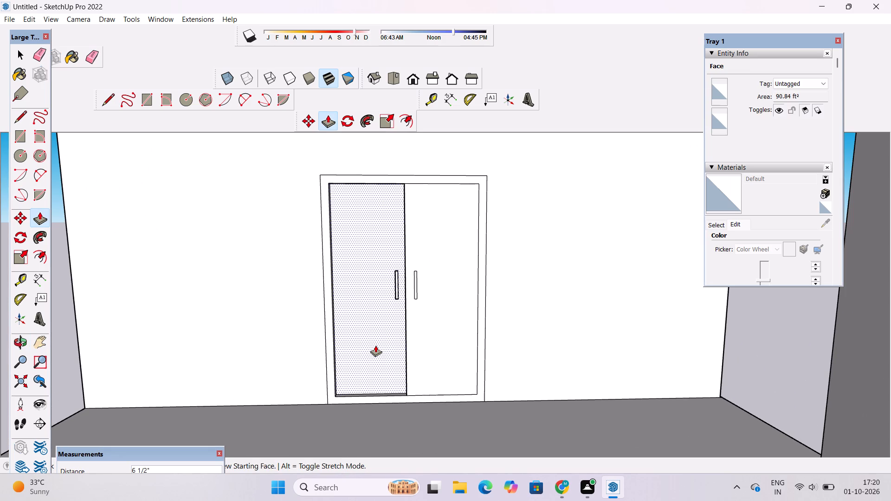
pyautogui.write('2"')
pyautogui.press('Return')
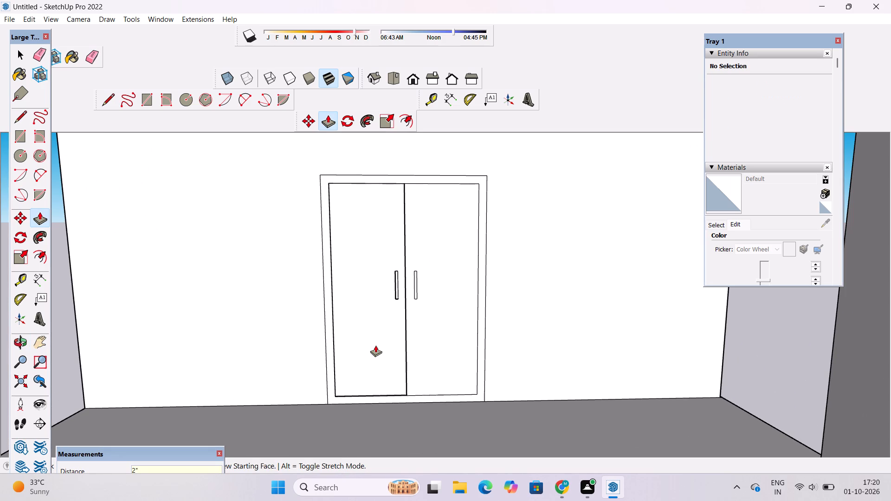
pyautogui.click(426, 313)
pyautogui.click(378, 305)
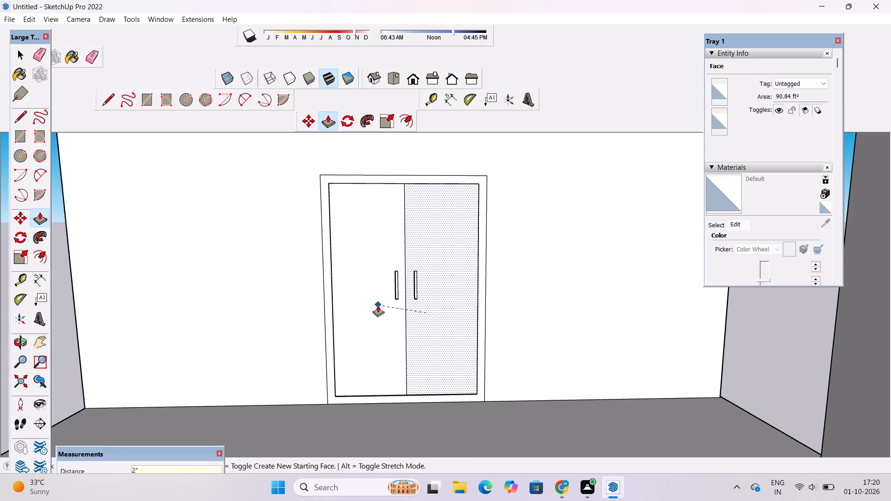
# Examine the recessed door leaves and compare the upper-storey front with the ground-floor door and windows.
pyautogui.press('o')
pyautogui.scroll(-4, 377, 339)
pyautogui.moveTo(481, 308); pyautogui.dragTo(441, 330)
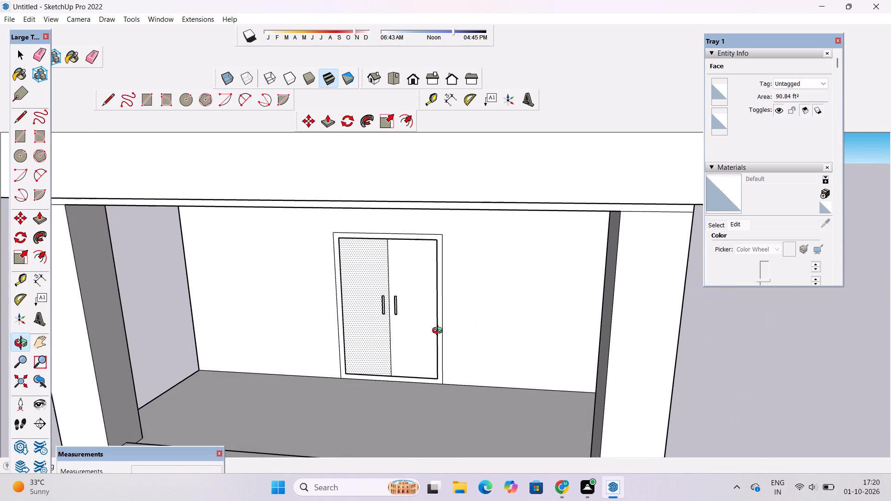
pyautogui.scroll(3, 439, 332)
pyautogui.moveTo(383, 350); pyautogui.dragTo(460, 333)
pyautogui.scroll(-8, 460, 332)
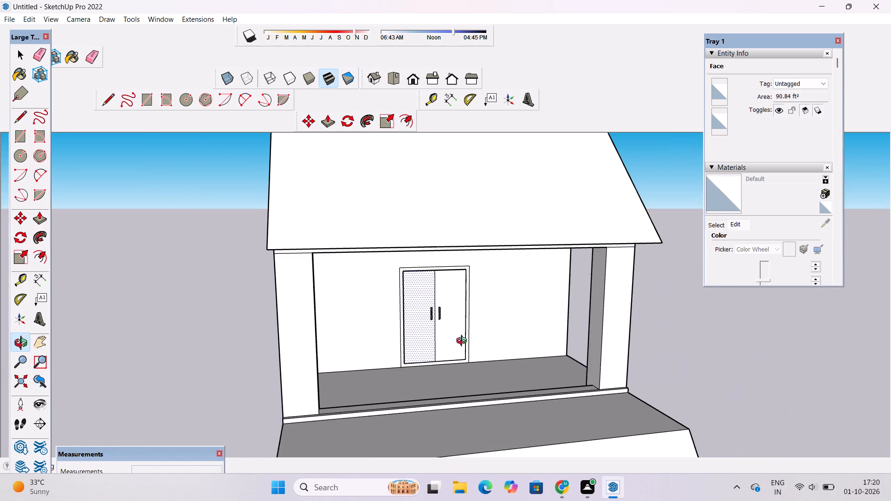
pyautogui.moveTo(465, 355); pyautogui.dragTo(433, 318)
pyautogui.keyDown('shift'); pyautogui.moveTo(430, 328); pyautogui.dragTo(400, 273); pyautogui.keyUp('shift')
pyautogui.keyDown('shift'); pyautogui.scroll(-3, 398, 268); pyautogui.keyUp('shift')
pyautogui.moveTo(398, 273); pyautogui.dragTo(369, 287)
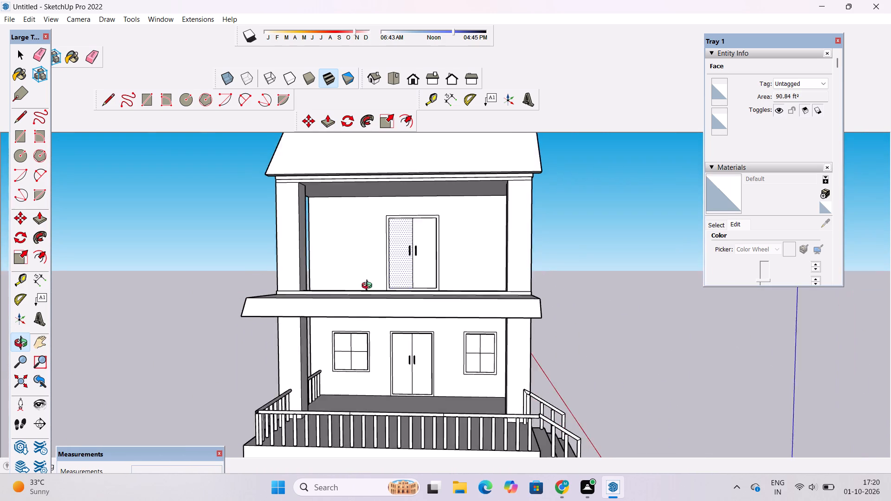
pyautogui.moveTo(369, 287); pyautogui.dragTo(356, 295)
pyautogui.moveTo(361, 295); pyautogui.dragTo(400, 296)
pyautogui.keyDown('shift'); pyautogui.moveTo(401, 296); pyautogui.dragTo(362, 332); pyautogui.keyUp('shift')
pyautogui.scroll(1, 362, 333)
pyautogui.moveTo(366, 336); pyautogui.dragTo(394, 338)
pyautogui.keyDown('shift'); pyautogui.moveTo(410, 334); pyautogui.dragTo(406, 333); pyautogui.keyUp('shift')
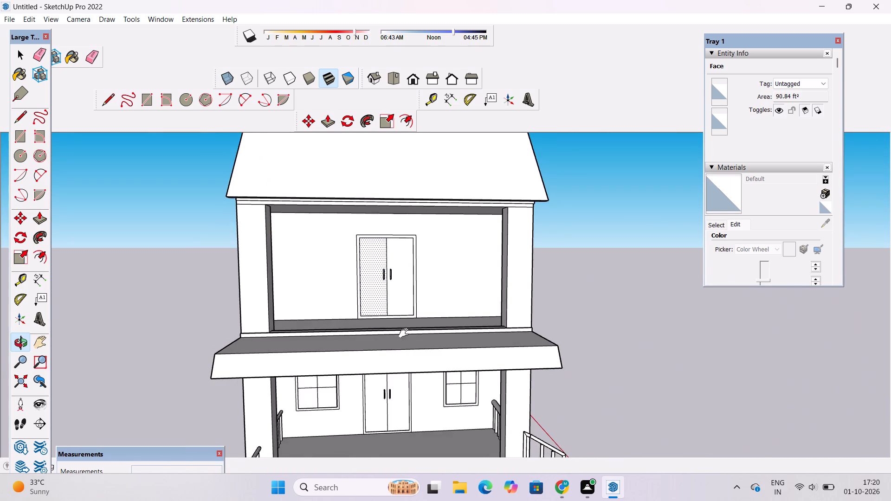
pyautogui.keyDown('shift'); pyautogui.moveTo(406, 333); pyautogui.dragTo(333, 361); pyautogui.keyUp('shift')
pyautogui.keyDown('shift'); pyautogui.scroll(-2, 335, 359); pyautogui.keyUp('shift')
pyautogui.keyDown('shift'); pyautogui.scroll(4, 336, 359); pyautogui.keyUp('shift')
pyautogui.keyDown('shift'); pyautogui.moveTo(338, 364); pyautogui.dragTo(336, 349); pyautogui.keyUp('shift')
pyautogui.keyDown('shift'); pyautogui.moveTo(336, 344); pyautogui.dragTo(336, 397); pyautogui.keyUp('shift')
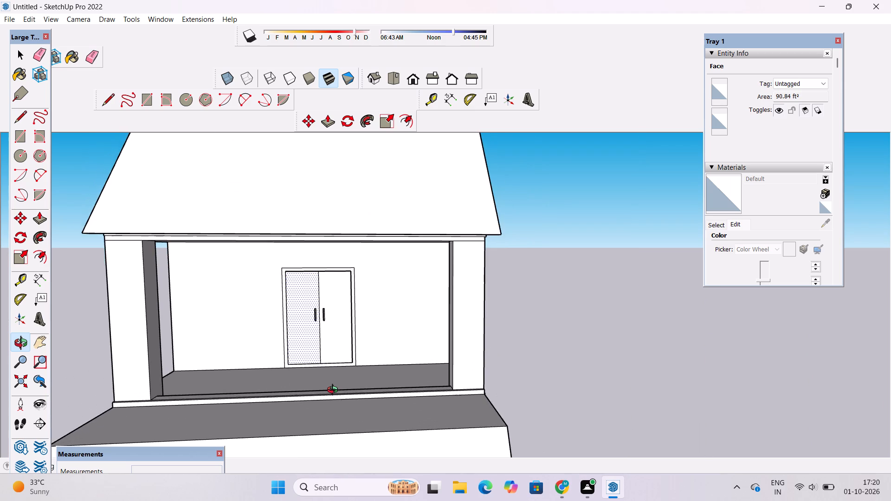
# Draw a window rectangle about 10' 8" high and 7' 8" wide on the upper-storey wall to the right of the double door.
pyautogui.scroll(5, 335, 391)
pyautogui.press('r')
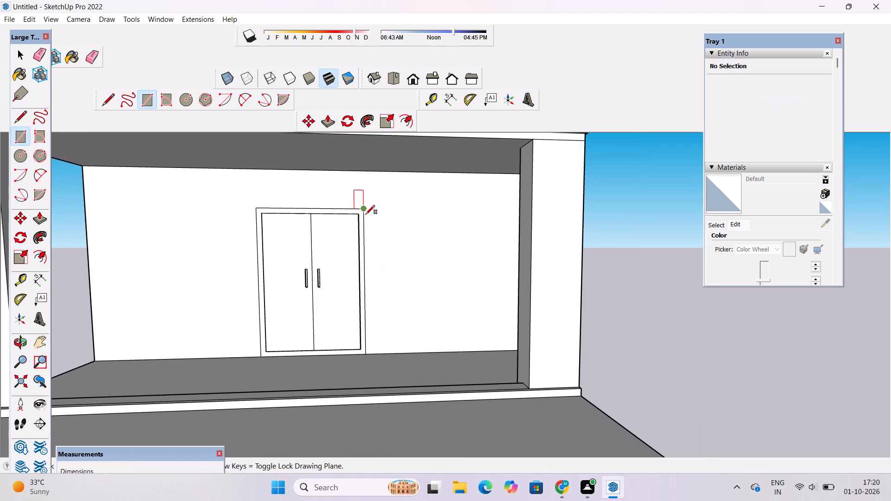
pyautogui.click(411, 211)
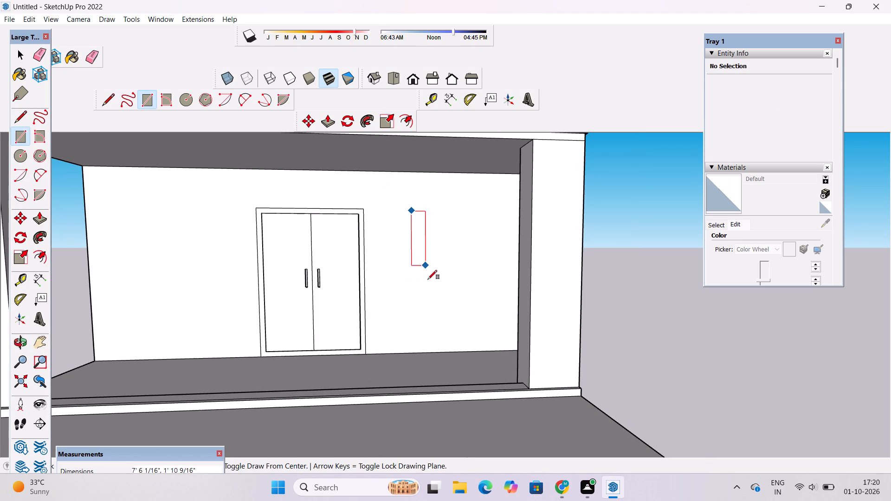
pyautogui.scroll(-2, 437, 300)
pyautogui.scroll(6, 437, 301)
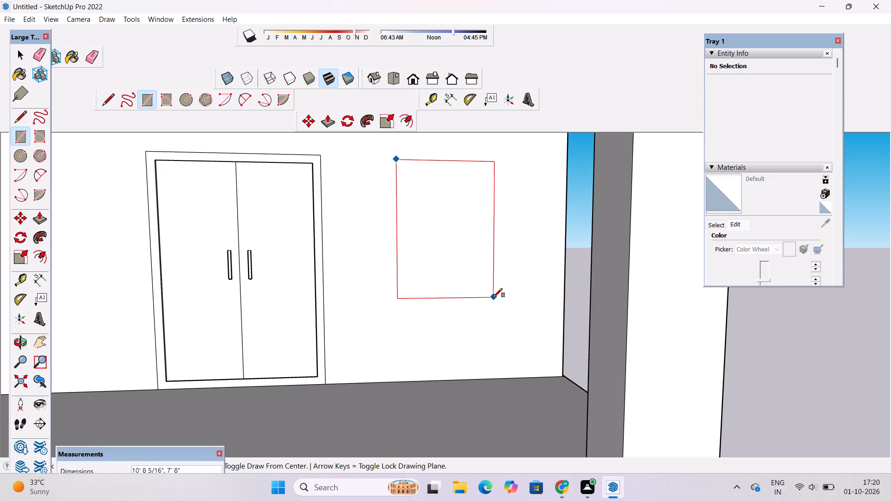
pyautogui.click(496, 297)
# Offset the new window rectangle inward by about 4 3/4" to outline its frame.
pyautogui.write('of')
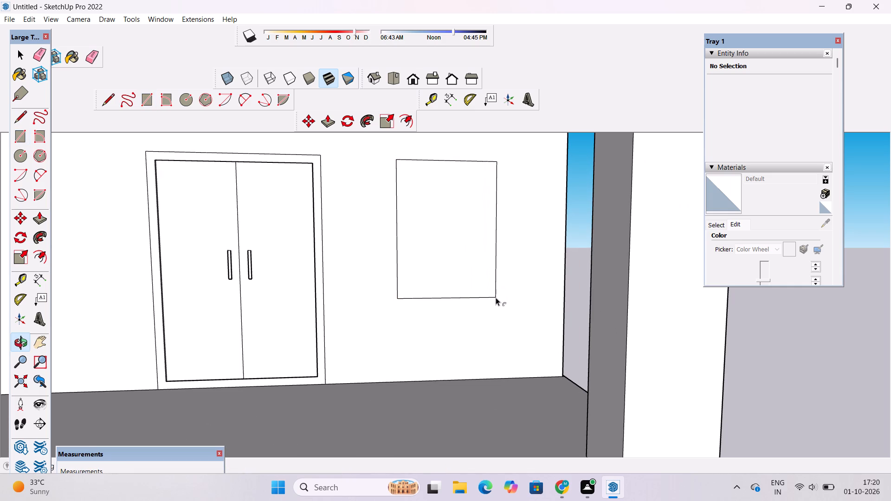
pyautogui.click(458, 164)
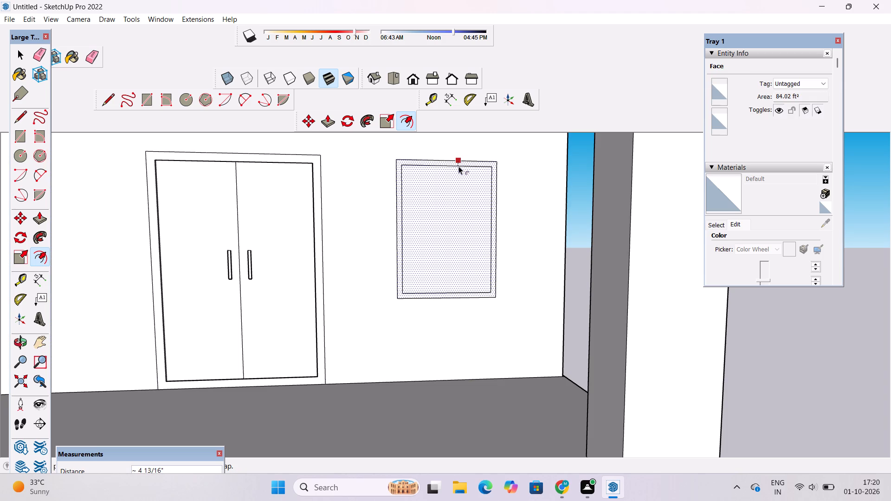
pyautogui.click(458, 166)
# Place a vertical guide through the middle of the inner window outline and a parallel guide 3" to its right.
pyautogui.press('t')
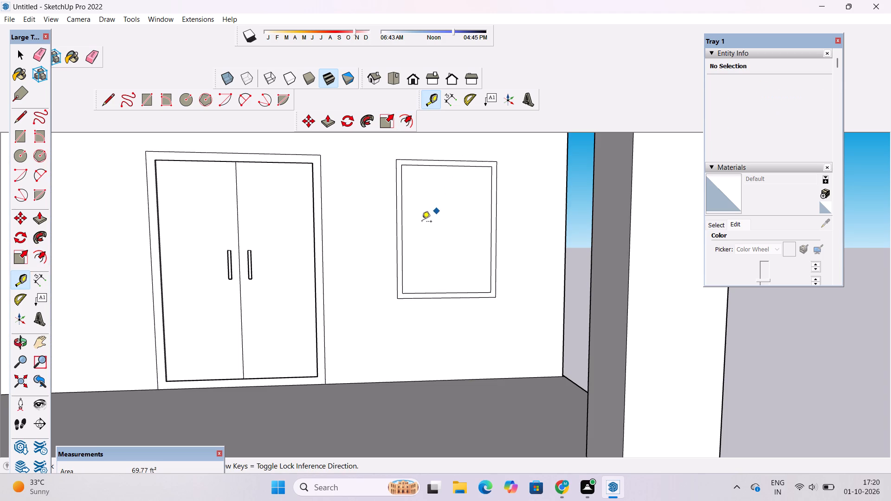
pyautogui.click(404, 230)
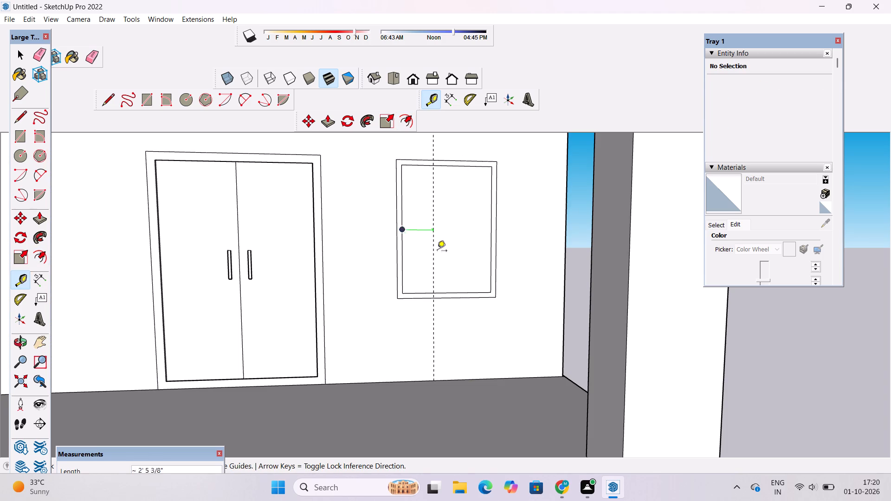
pyautogui.click(446, 295)
pyautogui.click(445, 197)
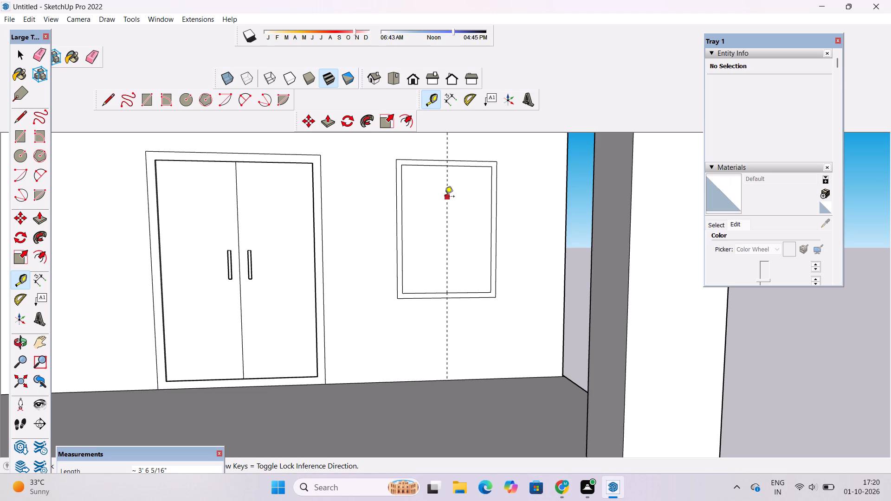
pyautogui.write('3"')
pyautogui.press('Return')
# Examine the window outline with its two vertical guides beside the upper-storey door from several angles.
pyautogui.press('o')
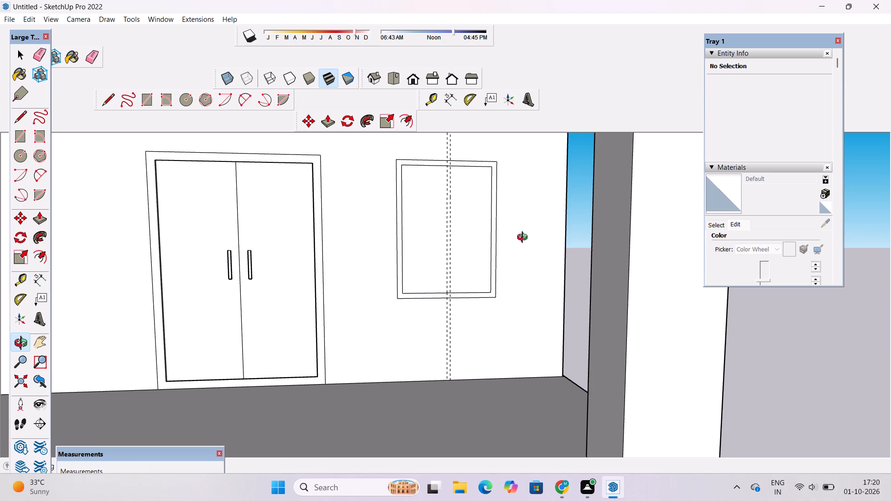
pyautogui.scroll(6, 524, 238)
pyautogui.scroll(-5, 523, 243)
pyautogui.moveTo(571, 282); pyautogui.dragTo(501, 285)
pyautogui.scroll(-4, 511, 246)
pyautogui.moveTo(552, 310); pyautogui.dragTo(546, 314)
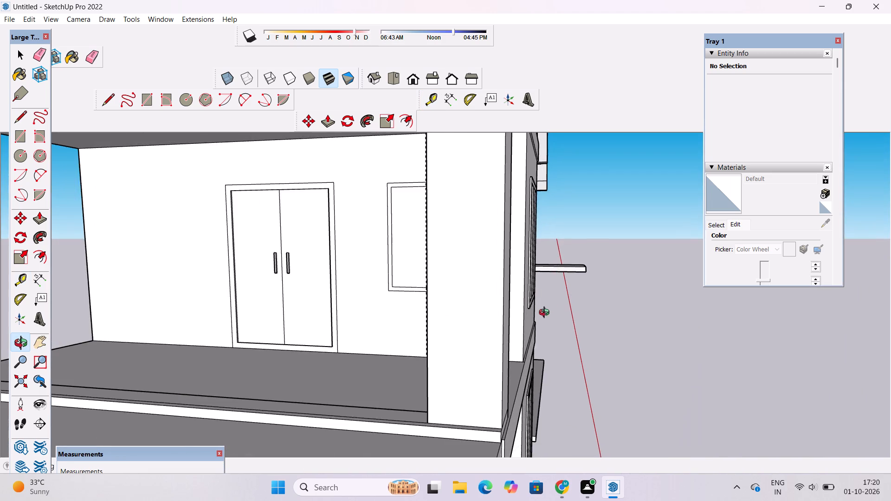
pyautogui.moveTo(546, 314); pyautogui.dragTo(465, 309)
pyautogui.scroll(3, 449, 291)
pyautogui.keyDown('shift'); pyautogui.moveTo(449, 291); pyautogui.dragTo(522, 302); pyautogui.keyUp('shift')
pyautogui.moveTo(534, 313); pyautogui.dragTo(480, 325)
pyautogui.scroll(3, 464, 301)
pyautogui.keyDown('shift'); pyautogui.moveTo(471, 300); pyautogui.dragTo(470, 359); pyautogui.keyUp('shift')
pyautogui.scroll(-4, 463, 347)
pyautogui.moveTo(368, 351); pyautogui.dragTo(517, 355)
pyautogui.scroll(-3, 520, 353)
pyautogui.scroll(8, 557, 315)
pyautogui.keyDown('shift'); pyautogui.moveTo(560, 313); pyautogui.dragTo(528, 307); pyautogui.keyUp('shift')
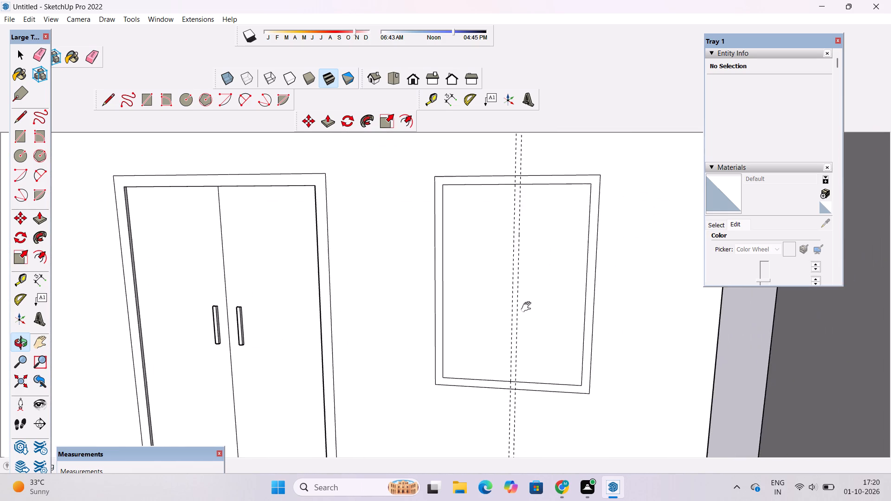
pyautogui.scroll(4, 528, 307)
pyautogui.moveTo(523, 322); pyautogui.dragTo(550, 321)
pyautogui.keyDown('shift'); pyautogui.moveTo(550, 321); pyautogui.dragTo(497, 342); pyautogui.keyUp('shift')
pyautogui.keyDown('shift'); pyautogui.scroll(-4, 496, 343); pyautogui.keyUp('shift')
pyautogui.keyDown('shift'); pyautogui.moveTo(497, 349); pyautogui.dragTo(520, 358); pyautogui.keyUp('shift')
pyautogui.moveTo(535, 356); pyautogui.dragTo(574, 353)
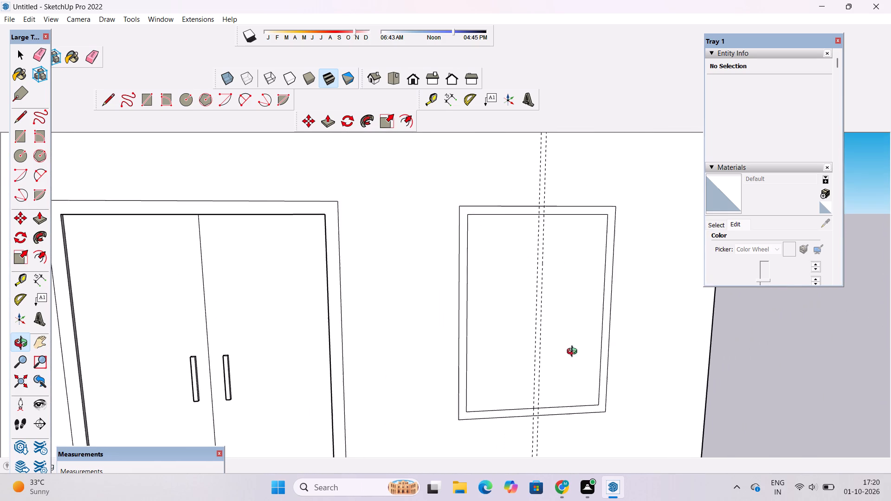
# Draw a 3" wide, about 9' 10 3/4" high divider bar between the two guides inside the right-hand upper-storey window's frame.
pyautogui.keyDown('shift'); pyautogui.moveTo(574, 352); pyautogui.dragTo(499, 354); pyautogui.keyUp('shift')
pyautogui.press('r')
pyautogui.scroll(6, 494, 218)
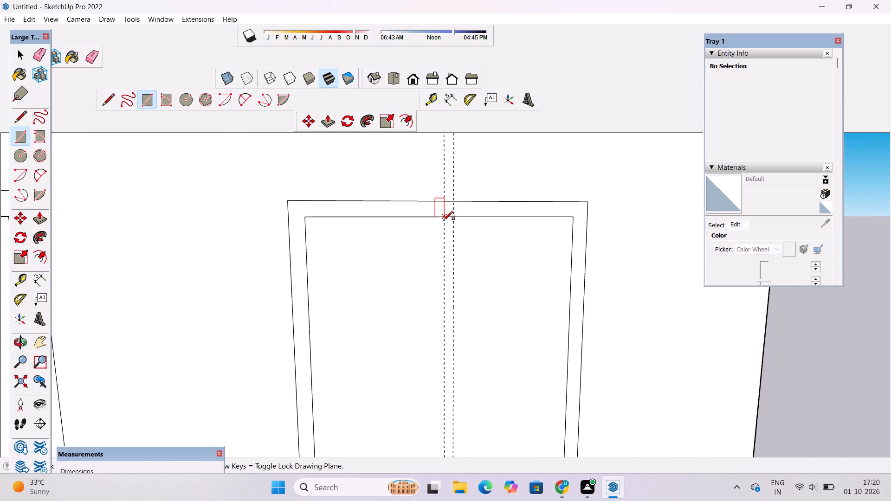
pyautogui.click(444, 217)
pyautogui.scroll(-8, 463, 242)
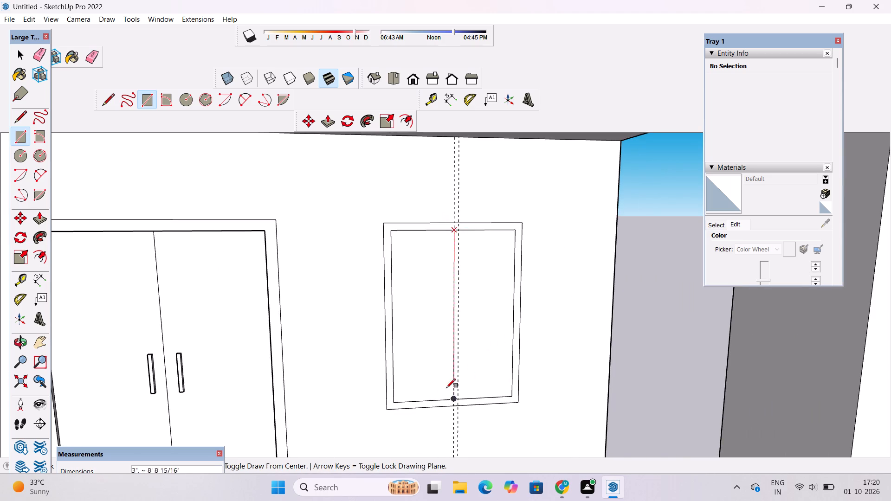
pyautogui.scroll(8, 437, 396)
pyautogui.click(485, 396)
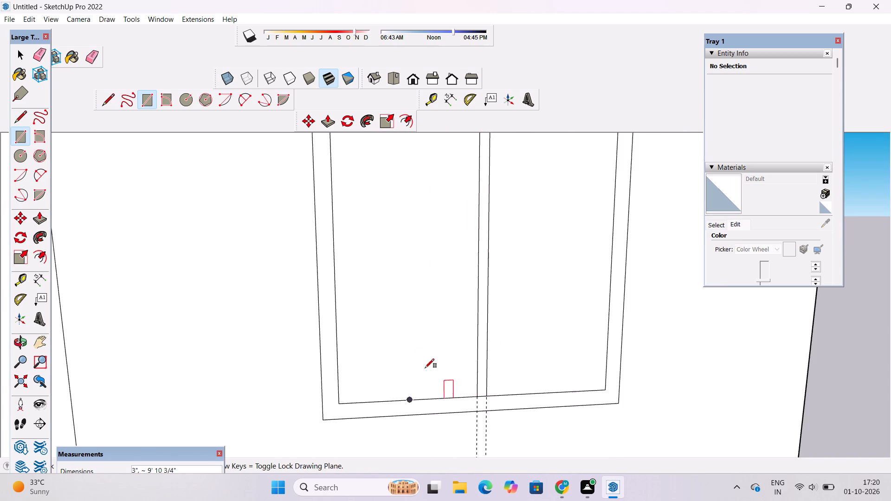
pyautogui.scroll(-9, 422, 364)
pyautogui.scroll(2, 418, 381)
pyautogui.press('space')
# Erase the two vertical guides running through the window to the right of the door.
pyautogui.write('e')
pyautogui.scroll(-5, 418, 385)
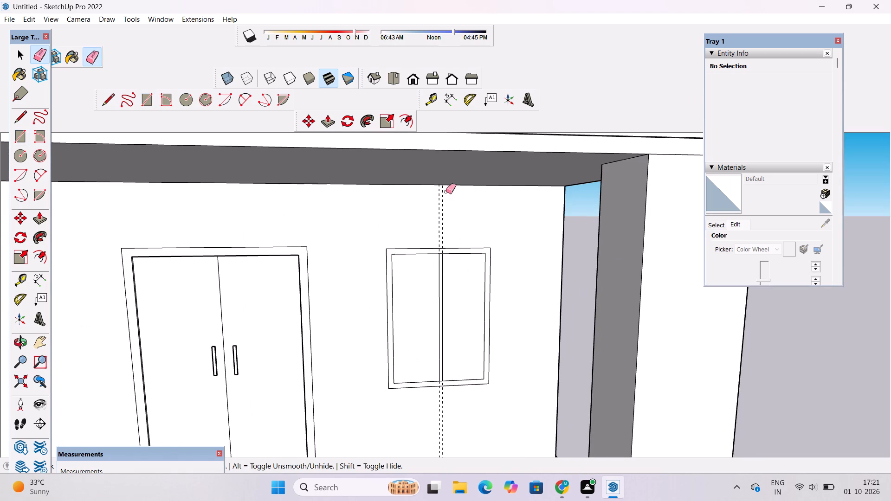
pyautogui.moveTo(450, 209); pyautogui.dragTo(425, 223)
pyautogui.click(438, 222)
# Draw a window rectangle of about 99 sq ft on the wall left of the upper-storey door, its top aligned with the door frame.
pyautogui.press('o')
pyautogui.scroll(-4, 445, 246)
pyautogui.moveTo(478, 295); pyautogui.dragTo(435, 290)
pyautogui.keyDown('shift'); pyautogui.moveTo(401, 293); pyautogui.dragTo(547, 273); pyautogui.keyUp('shift')
pyautogui.keyDown('shift'); pyautogui.scroll(2, 431, 286); pyautogui.keyUp('shift')
pyautogui.keyDown('shift'); pyautogui.moveTo(410, 289); pyautogui.dragTo(448, 294); pyautogui.keyUp('shift')
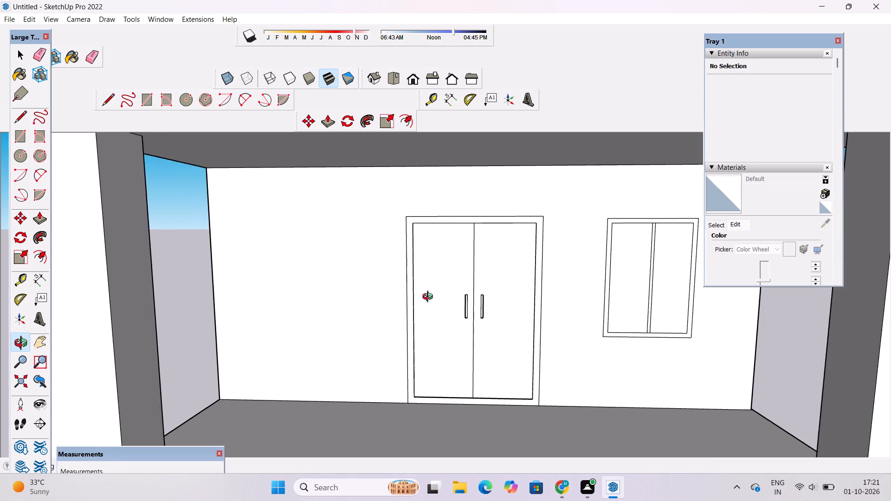
pyautogui.moveTo(430, 298); pyautogui.dragTo(478, 295)
pyautogui.keyDown('shift'); pyautogui.moveTo(412, 293); pyautogui.dragTo(381, 291); pyautogui.keyUp('shift')
pyautogui.keyDown('shift'); pyautogui.moveTo(353, 291); pyautogui.dragTo(380, 289); pyautogui.keyUp('shift')
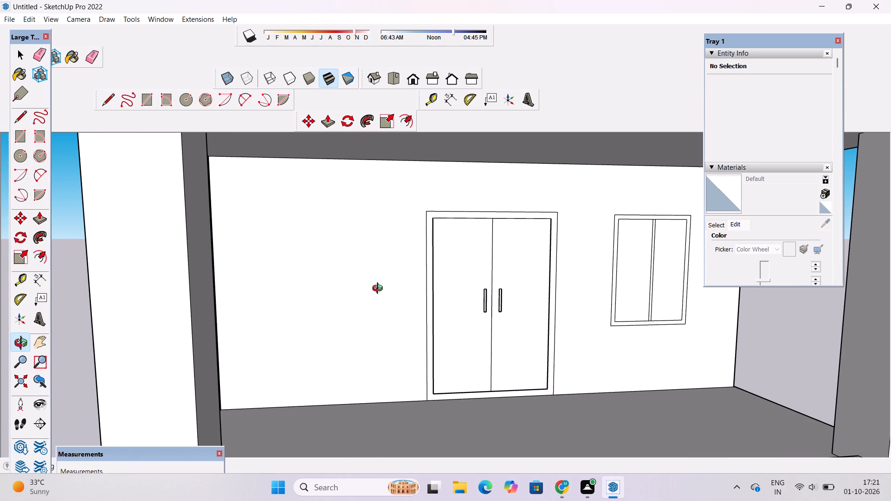
pyautogui.press('r')
pyautogui.scroll(1, 426, 216)
pyautogui.scroll(-5, 426, 216)
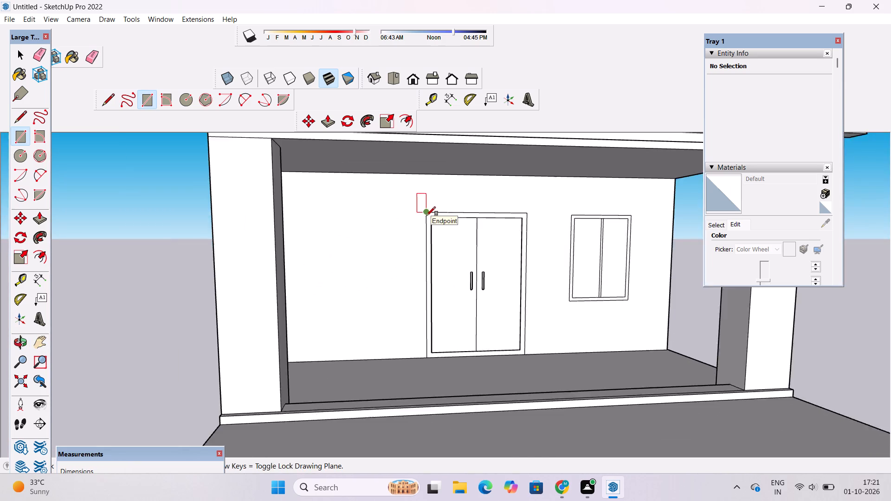
pyautogui.scroll(5, 427, 216)
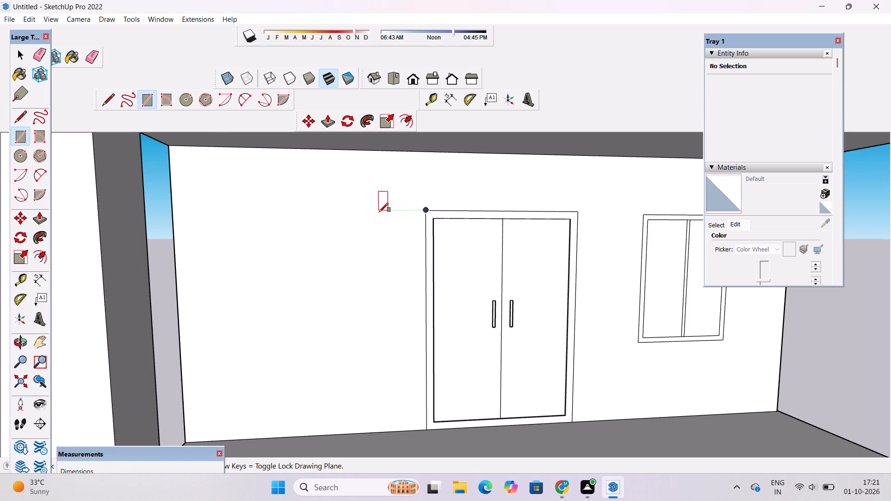
pyautogui.click(355, 213)
pyautogui.scroll(-3, 354, 296)
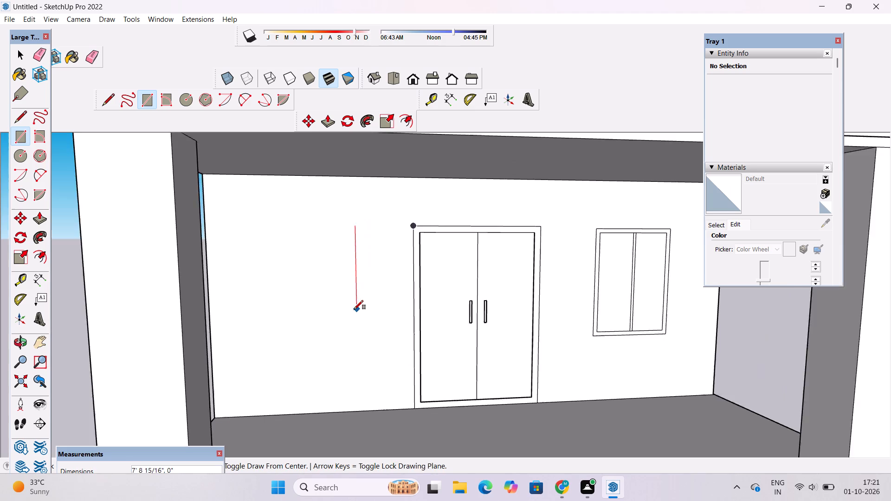
pyautogui.scroll(-1, 354, 309)
pyautogui.scroll(4, 350, 348)
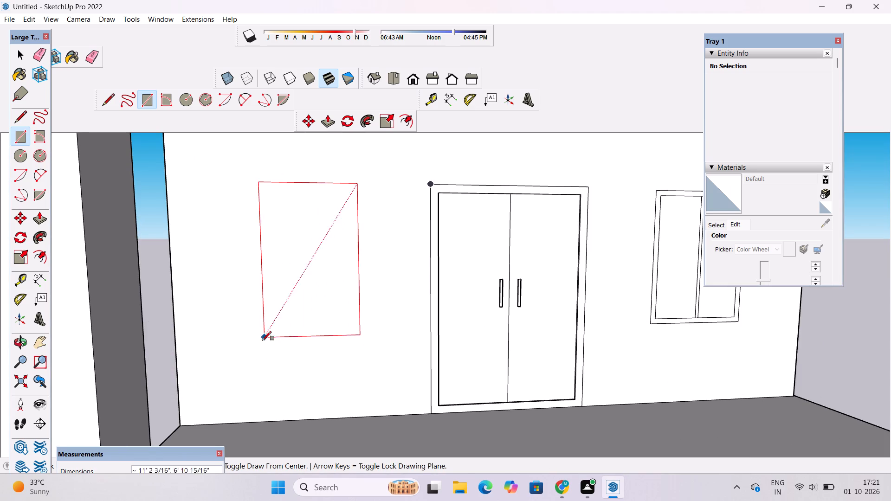
pyautogui.click(241, 343)
pyautogui.press('space')
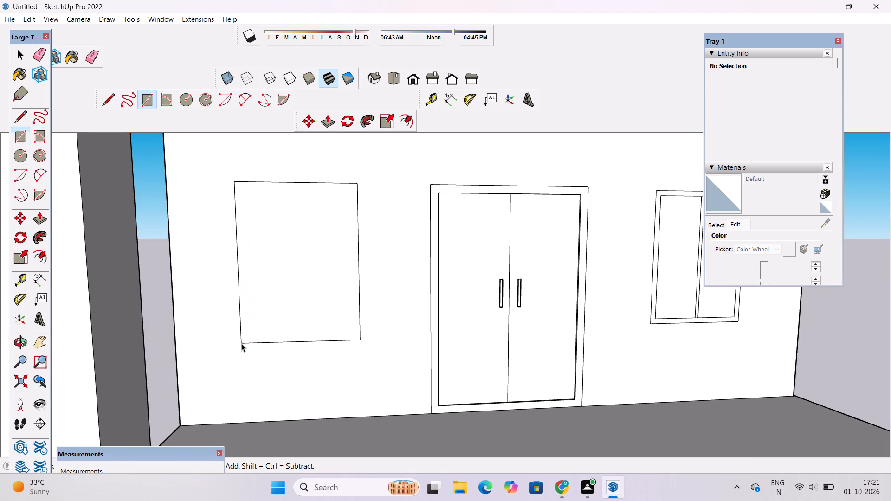
# Offset the left window rectangle inward by about 7 1/4", referencing the inner frame corner of the right window.
pyautogui.write('of')
pyautogui.click(328, 186)
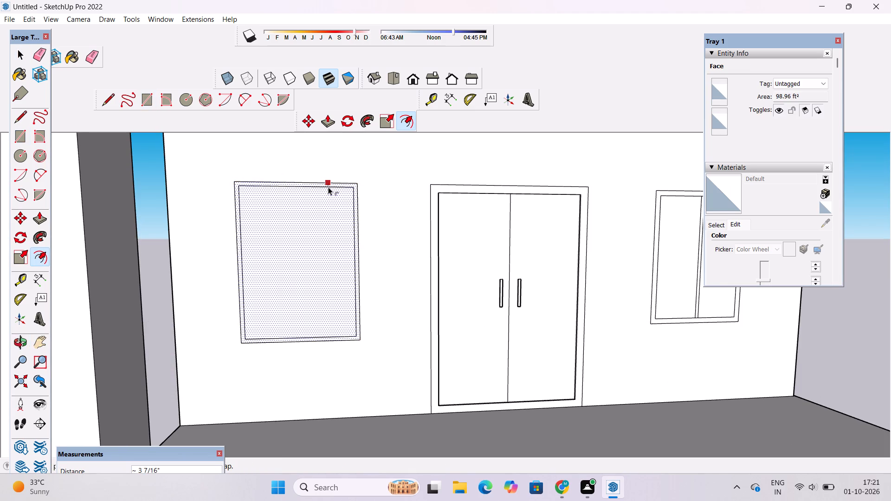
pyautogui.click(659, 196)
pyautogui.scroll(-2, 275, 257)
pyautogui.press('space')
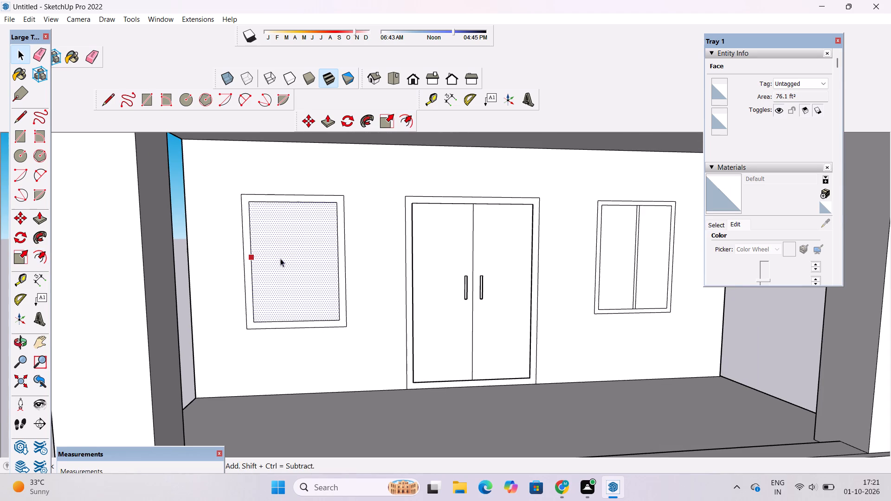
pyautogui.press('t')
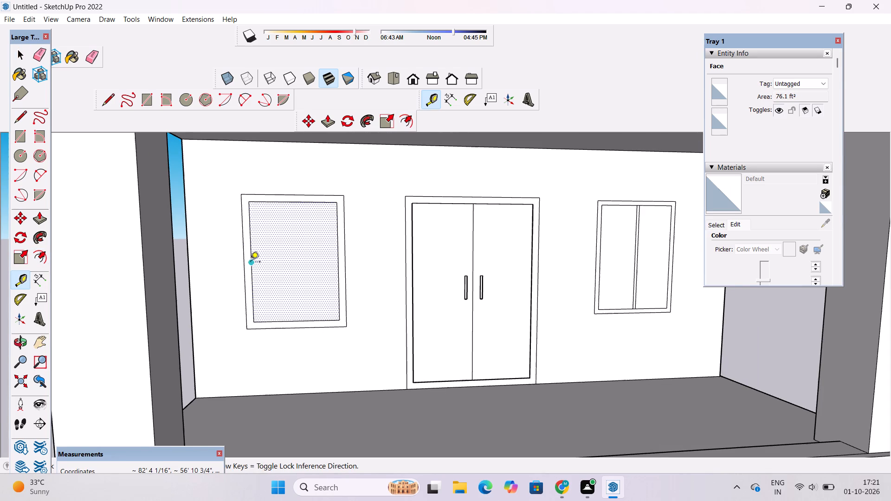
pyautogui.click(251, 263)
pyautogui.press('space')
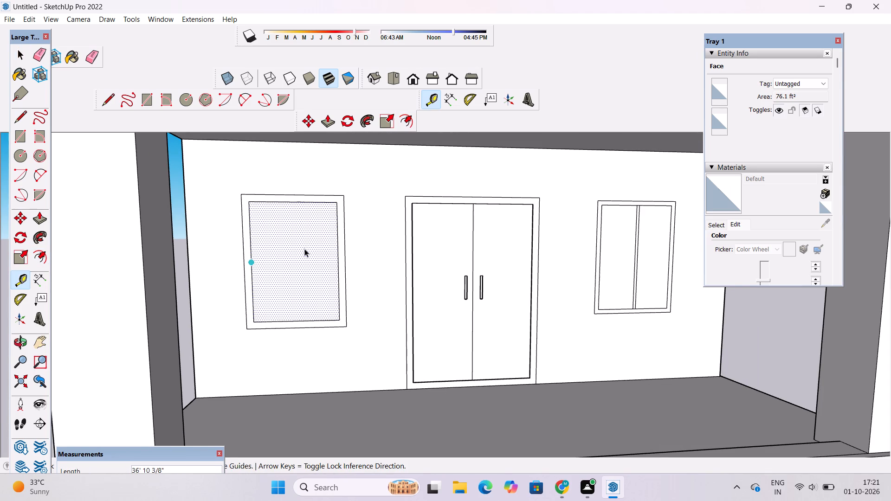
# Place a vertical guide through the middle of the left window's inner outline, about 3' 8" from its left edge.
pyautogui.press('t')
pyautogui.click(251, 222)
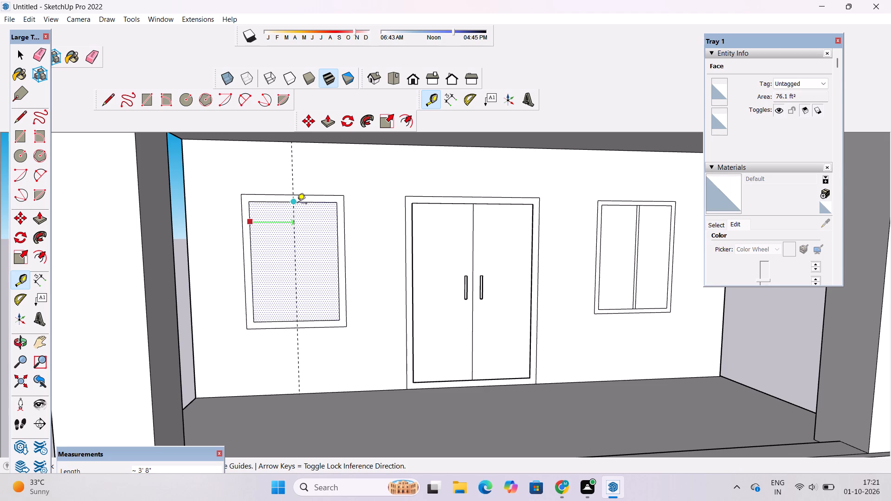
pyautogui.click(297, 204)
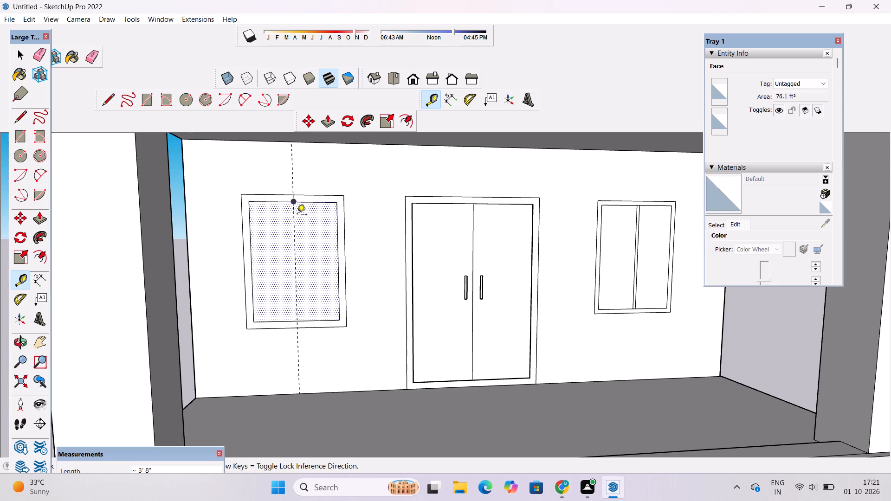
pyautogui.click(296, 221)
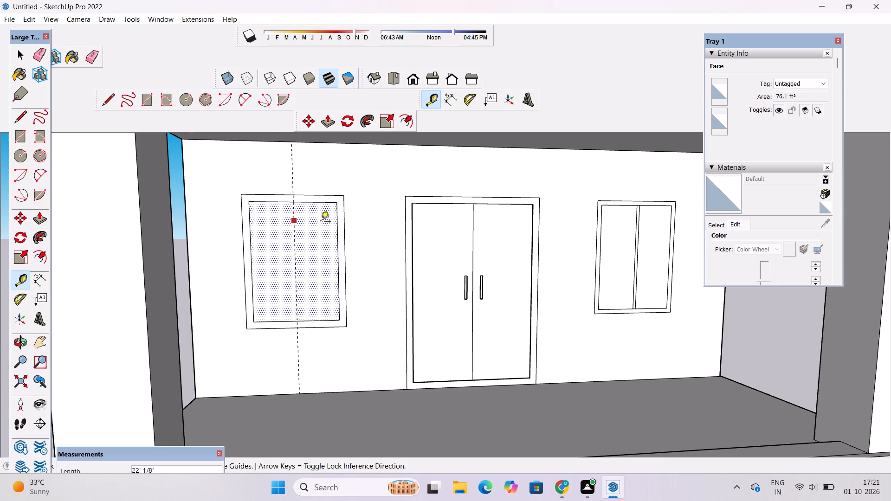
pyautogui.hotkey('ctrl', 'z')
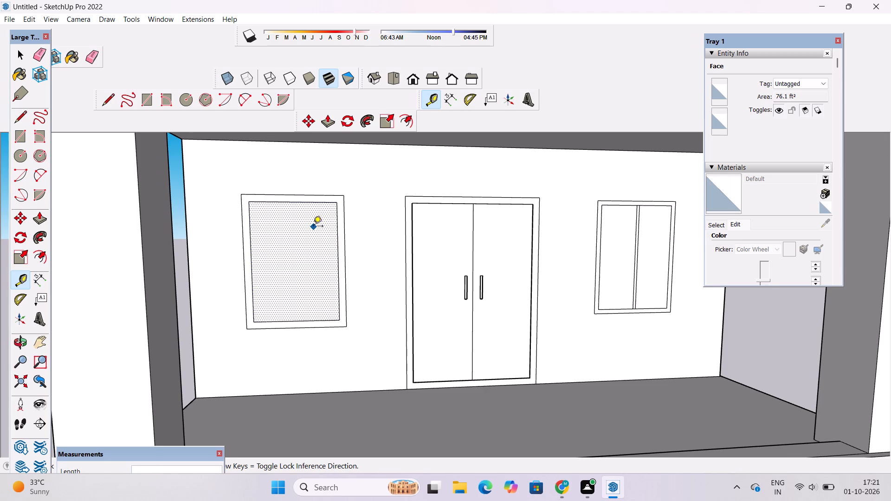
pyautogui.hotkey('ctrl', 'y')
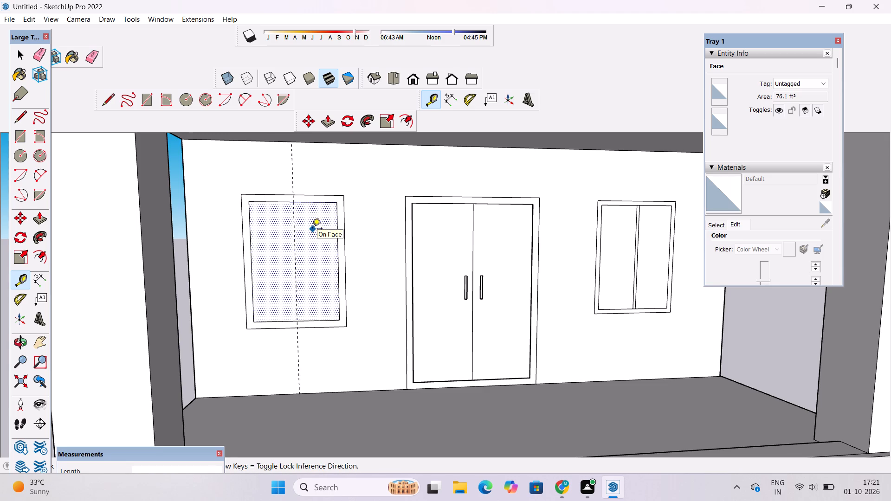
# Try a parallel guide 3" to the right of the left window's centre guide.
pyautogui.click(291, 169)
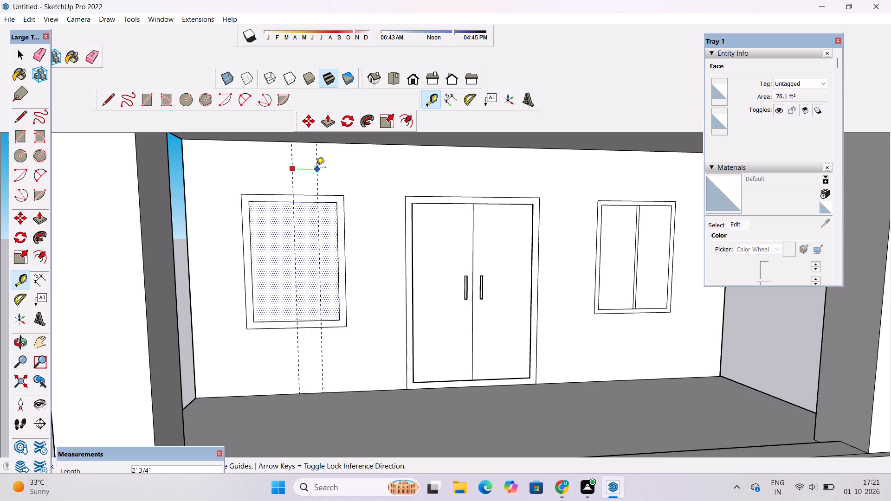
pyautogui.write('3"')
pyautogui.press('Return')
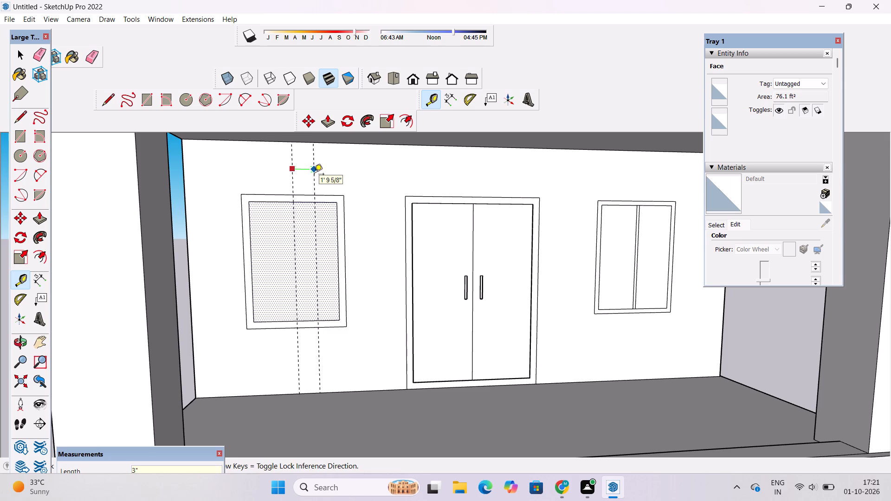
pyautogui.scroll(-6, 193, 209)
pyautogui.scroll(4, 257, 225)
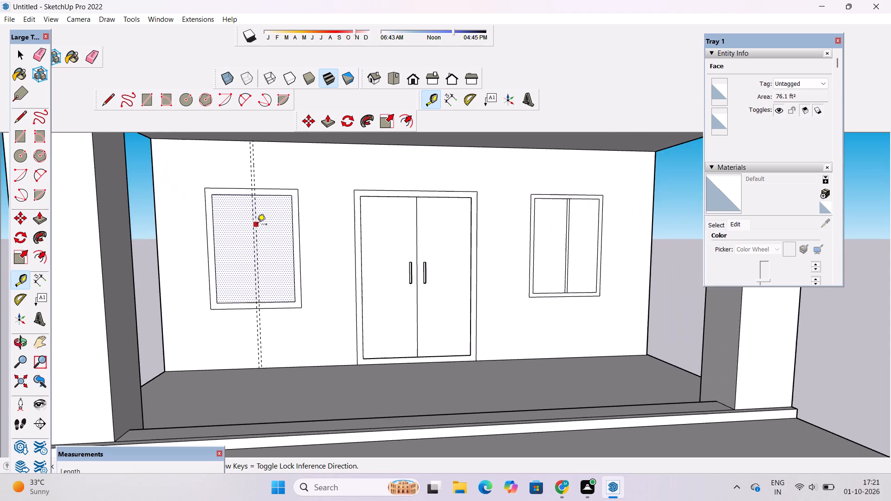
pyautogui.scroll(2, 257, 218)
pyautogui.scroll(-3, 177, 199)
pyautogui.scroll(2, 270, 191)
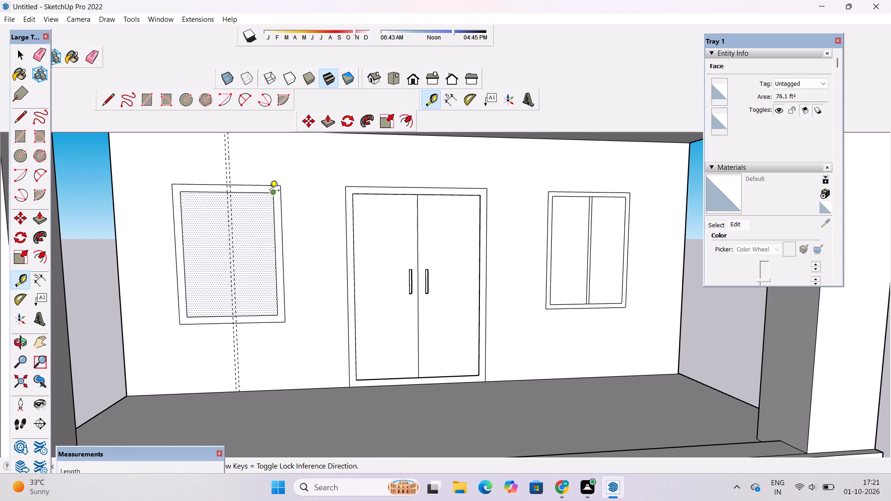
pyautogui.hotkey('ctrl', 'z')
# Place a parallel guide 4" to the right of the left window's centre guide.
pyautogui.click(224, 169)
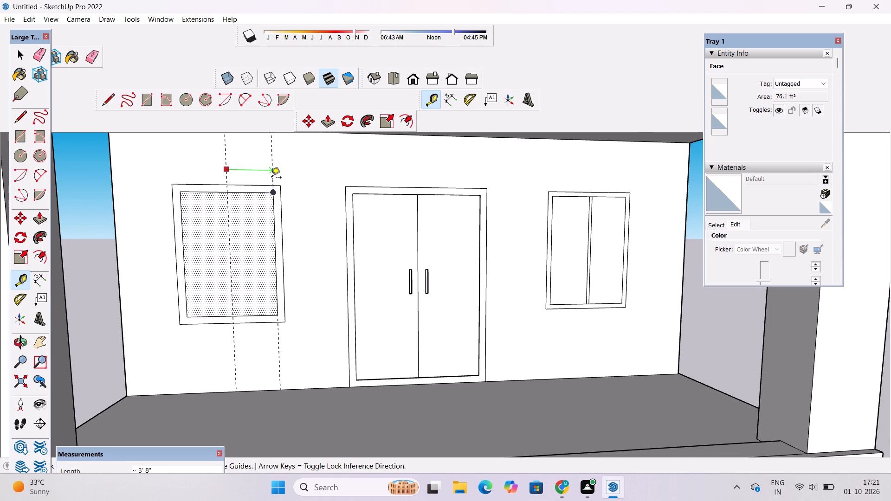
pyautogui.write('4"')
pyautogui.press('Return')
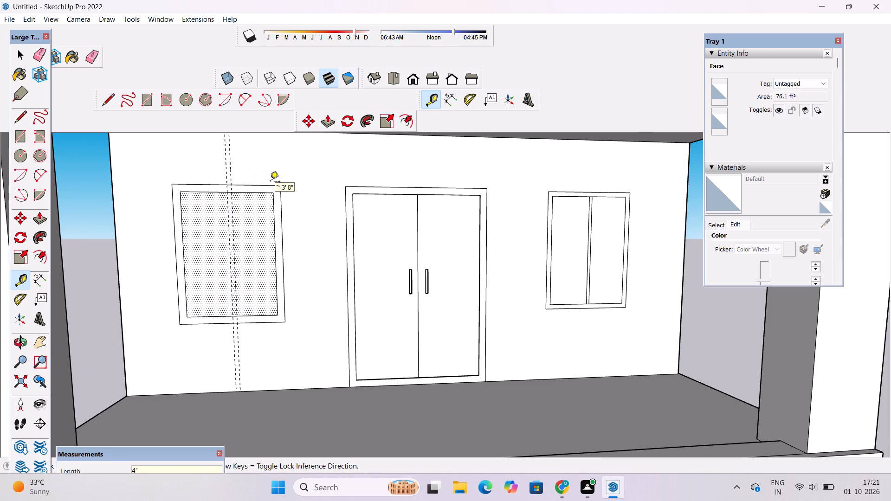
pyautogui.scroll(-5, 154, 217)
pyautogui.press('space')
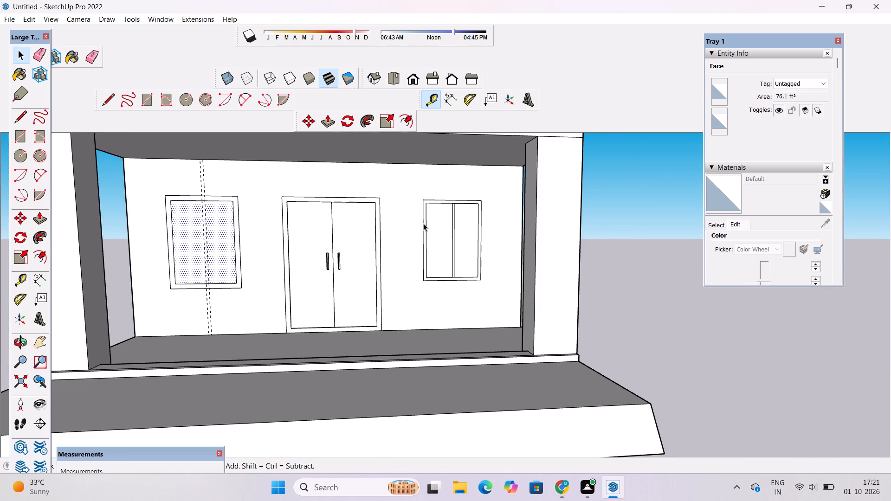
# Erase the right edge line of the divider bar in the window to the right of the door.
pyautogui.scroll(5, 451, 247)
pyautogui.press('e')
pyautogui.scroll(4, 458, 232)
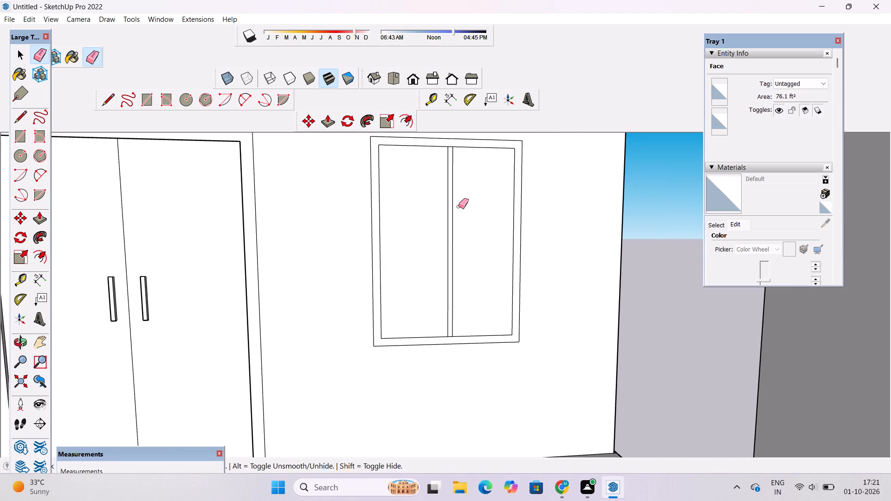
pyautogui.click(453, 194)
# Place a vertical guide 4" to the right of the remaining divider line in the right-hand window.
pyautogui.scroll(-5, 391, 273)
pyautogui.press('o')
pyautogui.scroll(-5, 384, 283)
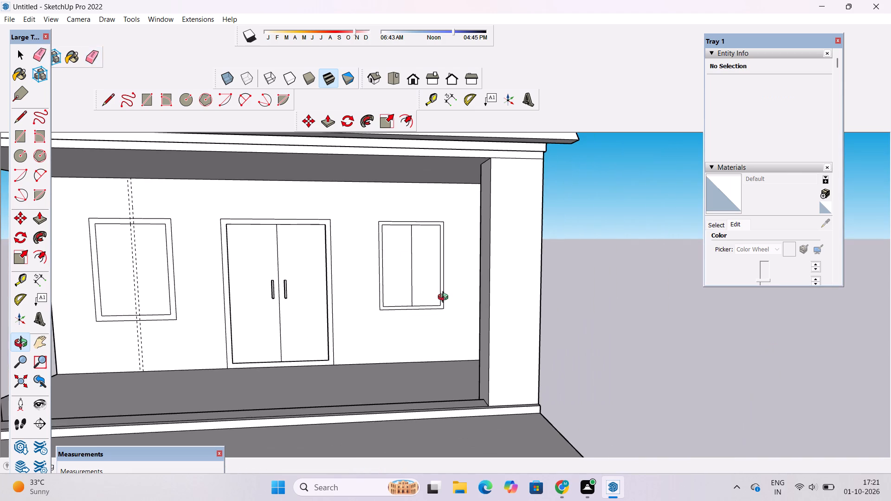
pyautogui.keyDown('shift'); pyautogui.moveTo(445, 298); pyautogui.dragTo(398, 301); pyautogui.keyUp('shift')
pyautogui.scroll(6, 387, 296)
pyautogui.keyDown('shift'); pyautogui.moveTo(383, 279); pyautogui.dragTo(464, 327); pyautogui.keyUp('shift')
pyautogui.moveTo(440, 325); pyautogui.dragTo(413, 317)
pyautogui.scroll(3, 412, 310)
pyautogui.keyDown('shift'); pyautogui.moveTo(412, 304); pyautogui.dragTo(408, 321); pyautogui.keyUp('shift')
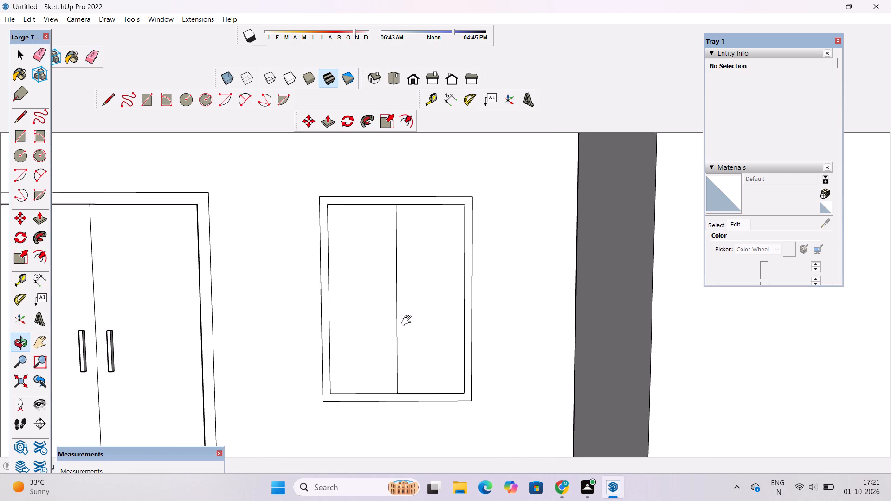
pyautogui.keyDown('shift'); pyautogui.moveTo(408, 321); pyautogui.dragTo(408, 322); pyautogui.keyUp('shift')
pyautogui.scroll(2, 408, 322)
pyautogui.scroll(-2, 374, 311)
pyautogui.press('t')
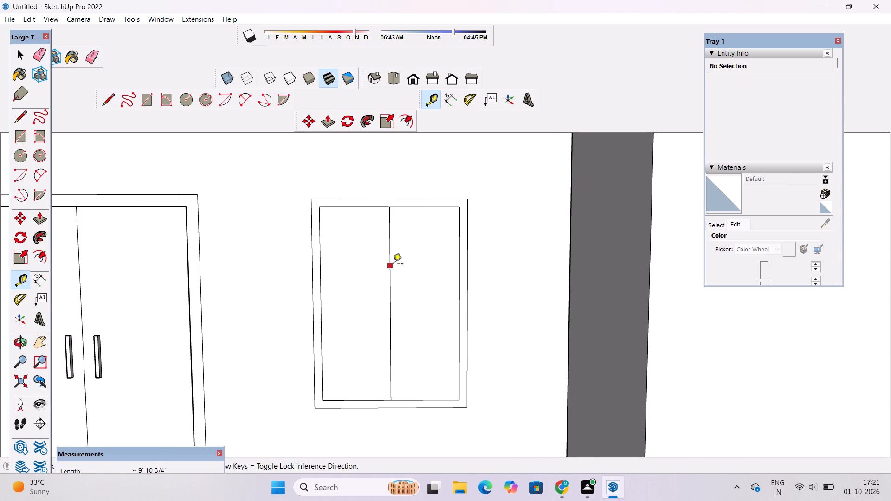
pyautogui.click(392, 257)
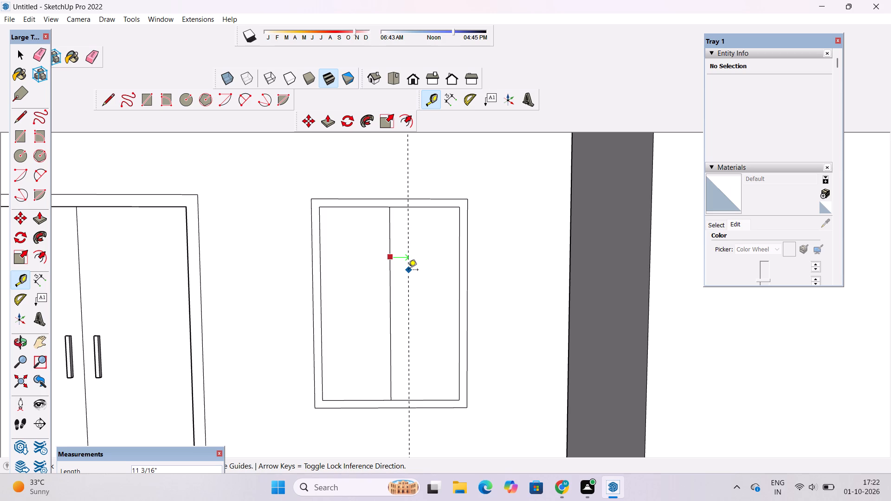
pyautogui.write('4"')
pyautogui.press('Return')
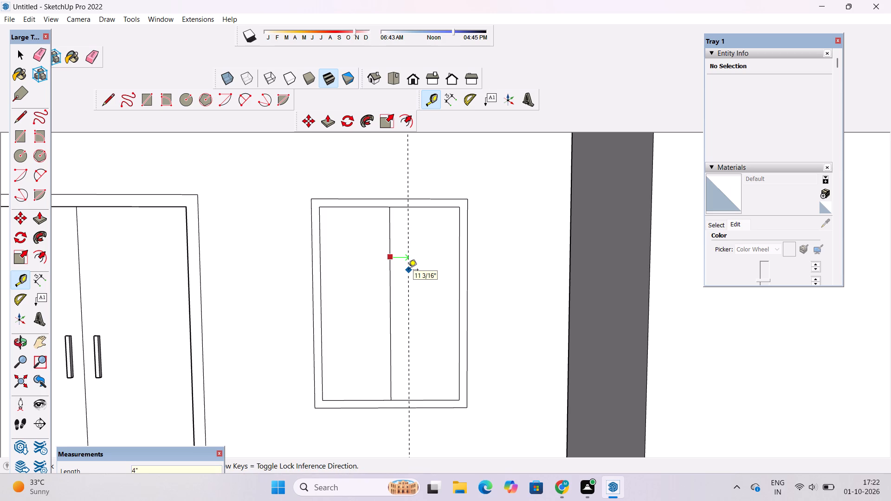
# Draw the divider bar's second edge along the guide in the window right of the door, between the inner frame edges.
pyautogui.press('l')
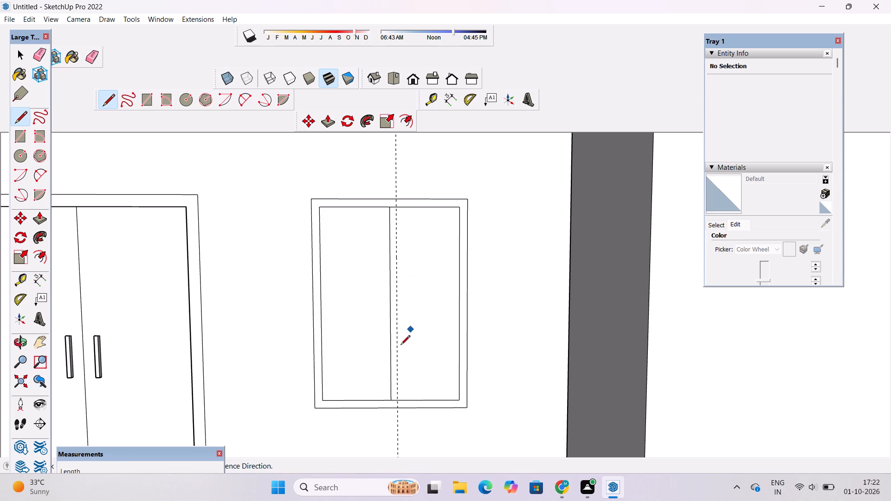
pyautogui.click(398, 399)
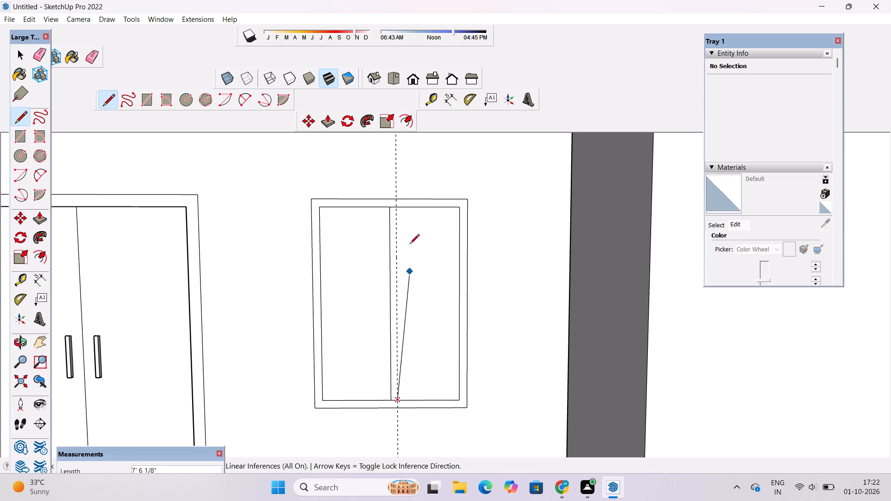
pyautogui.click(398, 206)
# Draw the 4" divider bar as a rectangle between the two guides, spanning the inner frame of the window left of the door.
pyautogui.scroll(-8, 445, 220)
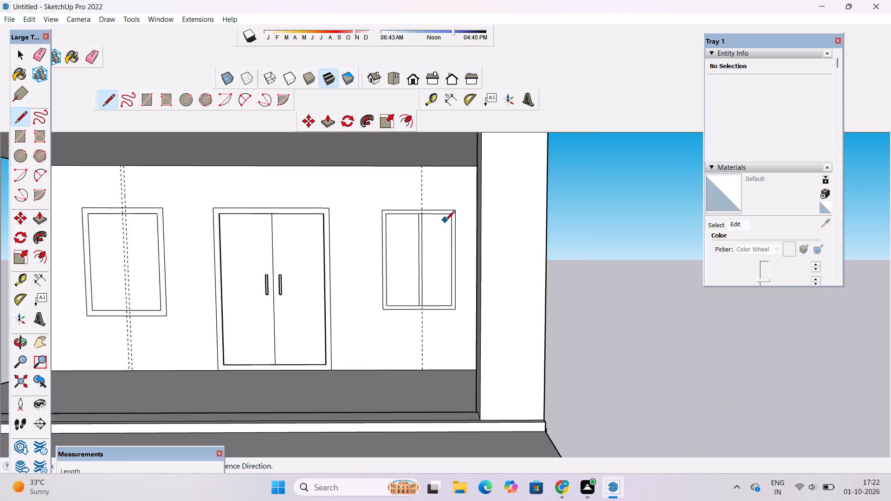
pyautogui.scroll(-4, 445, 221)
pyautogui.scroll(1, 208, 222)
pyautogui.press('r')
pyautogui.scroll(3, 211, 199)
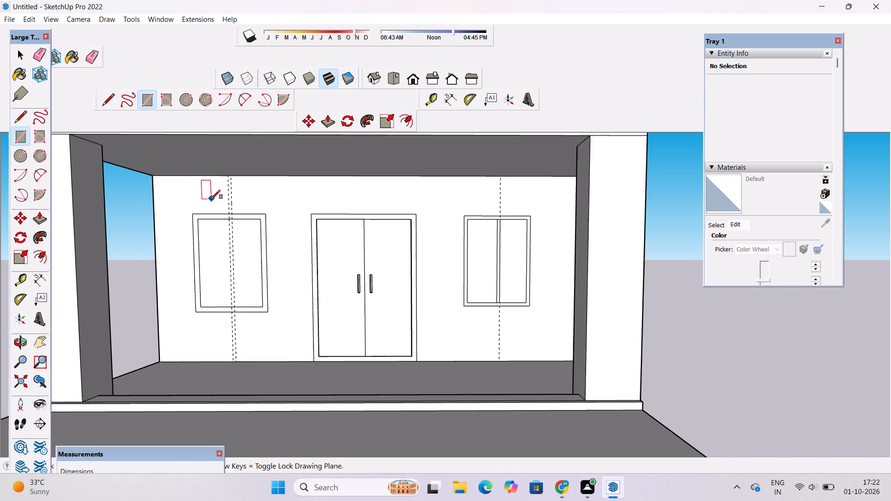
pyautogui.scroll(9, 211, 199)
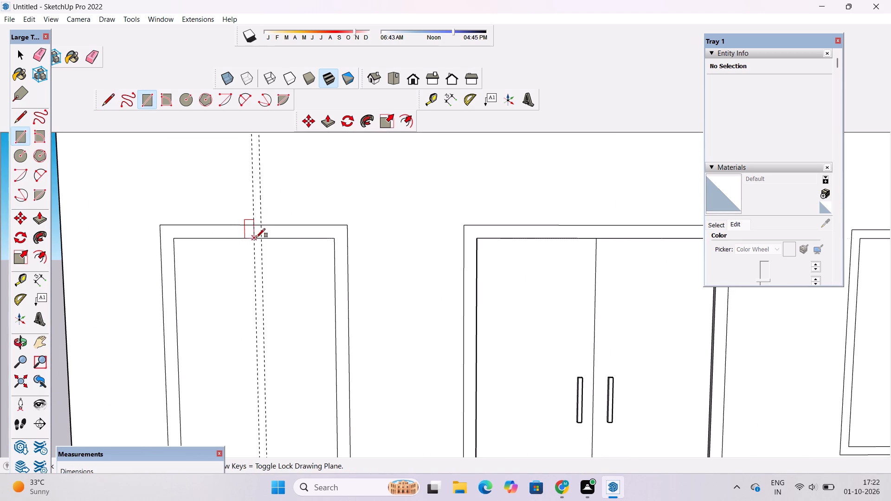
pyautogui.click(254, 238)
pyautogui.scroll(-10, 265, 206)
pyautogui.scroll(3, 260, 312)
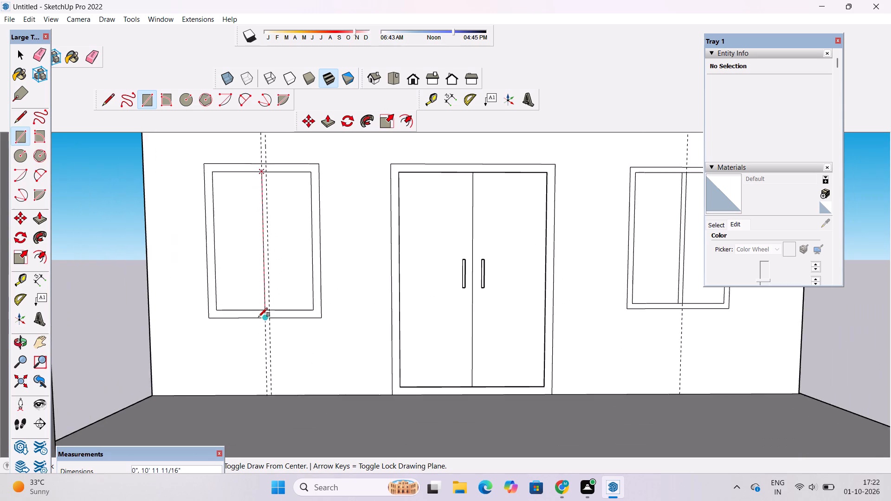
pyautogui.scroll(9, 258, 317)
pyautogui.click(283, 302)
# Erase the leftover vertical guides at both upper-storey windows.
pyautogui.scroll(-4, 277, 304)
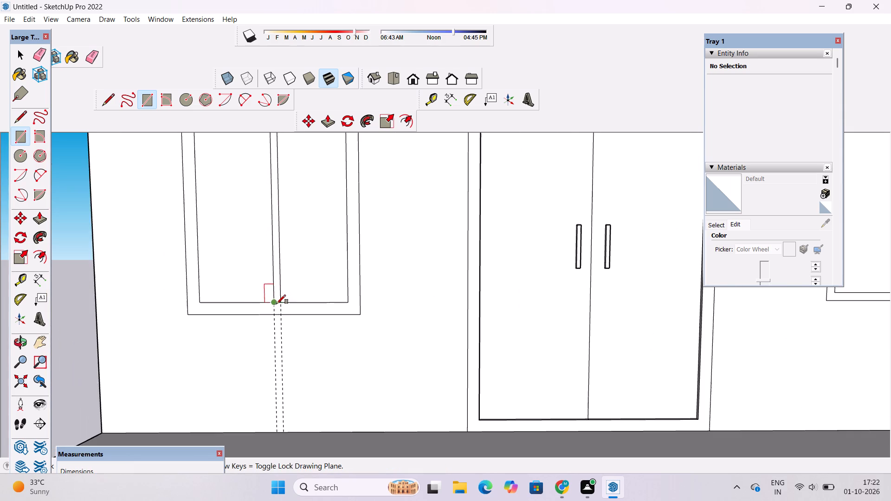
pyautogui.press('e')
pyautogui.moveTo(289, 353); pyautogui.dragTo(267, 362)
pyautogui.scroll(-6, 200, 347)
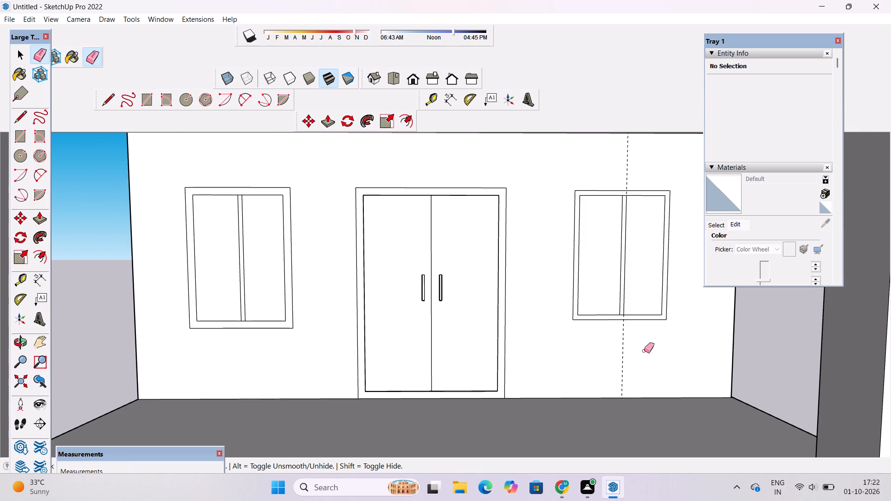
pyautogui.moveTo(639, 351); pyautogui.dragTo(617, 359)
# Push the right-hand pane of the window left of the door inward 2".
pyautogui.press('o')
pyautogui.scroll(-5, 607, 348)
pyautogui.keyDown('shift'); pyautogui.moveTo(611, 347); pyautogui.dragTo(573, 354); pyautogui.keyUp('shift')
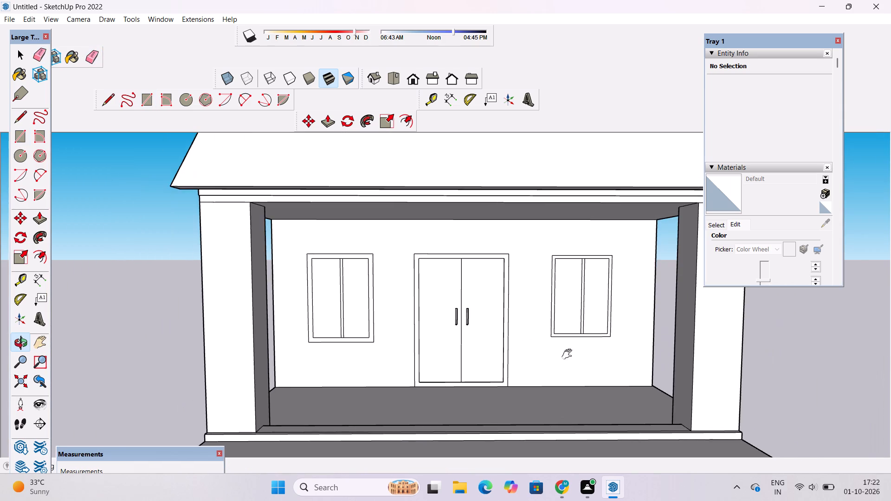
pyautogui.scroll(2, 429, 333)
pyautogui.moveTo(445, 339); pyautogui.dragTo(408, 333)
pyautogui.moveTo(418, 332); pyautogui.dragTo(395, 334)
pyautogui.scroll(2, 338, 328)
pyautogui.keyDown('shift'); pyautogui.moveTo(322, 333); pyautogui.dragTo(357, 364); pyautogui.keyUp('shift')
pyautogui.scroll(2, 351, 362)
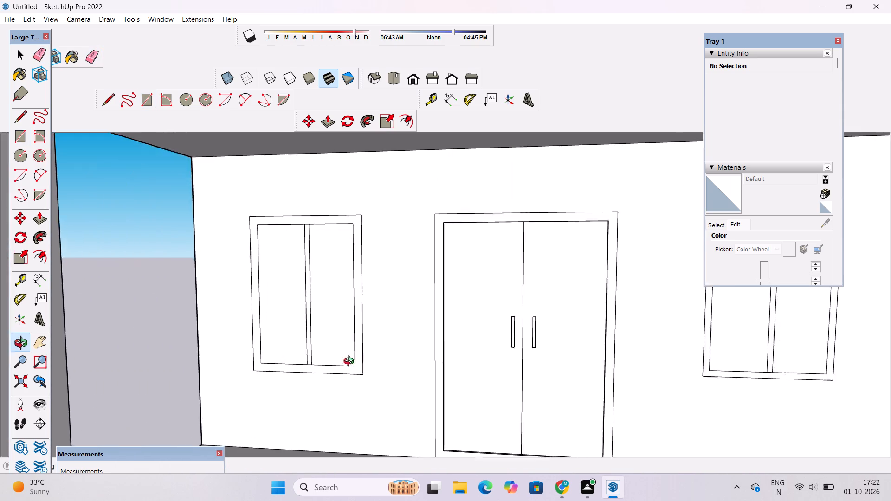
pyautogui.moveTo(349, 363); pyautogui.dragTo(367, 365)
pyautogui.keyDown('shift'); pyautogui.moveTo(378, 369); pyautogui.dragTo(382, 370); pyautogui.keyUp('shift')
pyautogui.press('space')
pyautogui.click(343, 317)
pyautogui.press('p')
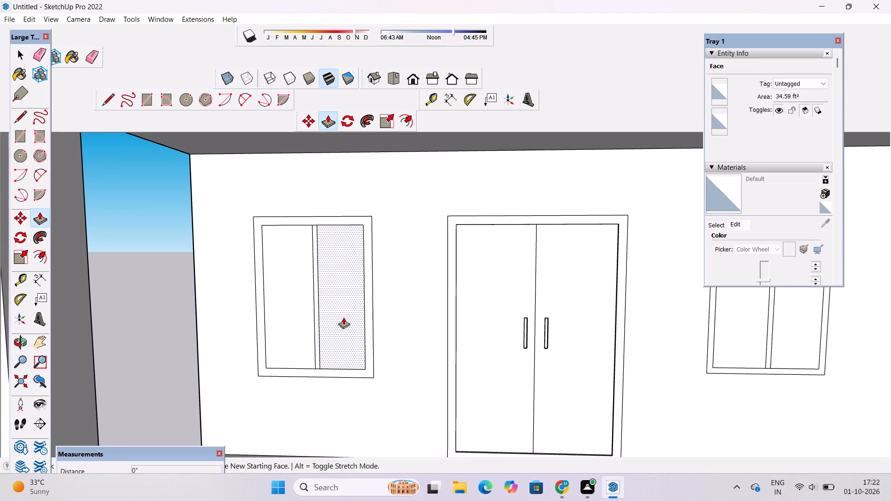
pyautogui.click(343, 317)
pyautogui.write('2"')
pyautogui.press('Return')
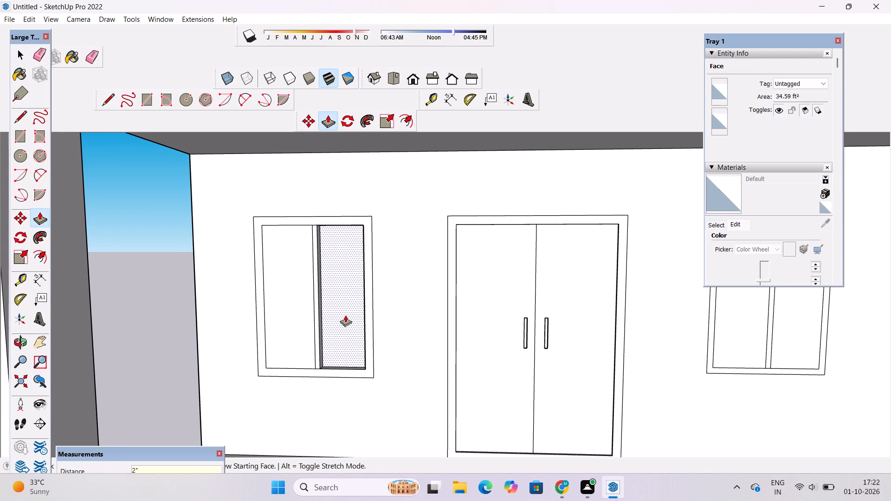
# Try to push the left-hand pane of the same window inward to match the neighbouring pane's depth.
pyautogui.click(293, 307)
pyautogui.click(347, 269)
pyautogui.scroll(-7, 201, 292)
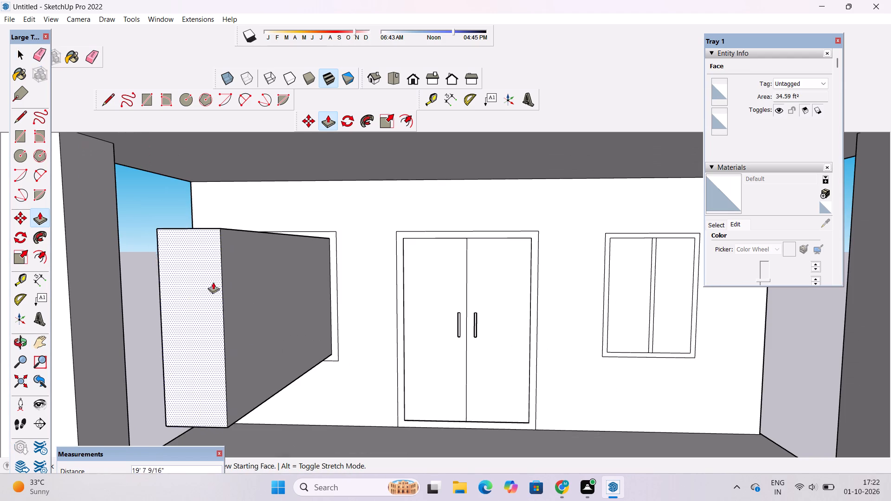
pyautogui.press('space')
# Examine the pane depths of the window left of the door from several angles.
pyautogui.scroll(6, 283, 270)
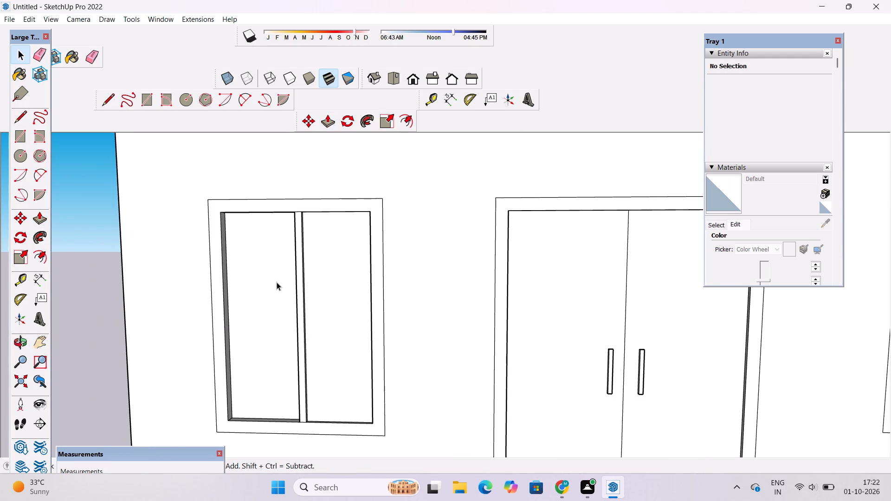
pyautogui.press('o')
pyautogui.moveTo(319, 366); pyautogui.dragTo(336, 423)
pyautogui.moveTo(325, 410); pyautogui.dragTo(324, 331)
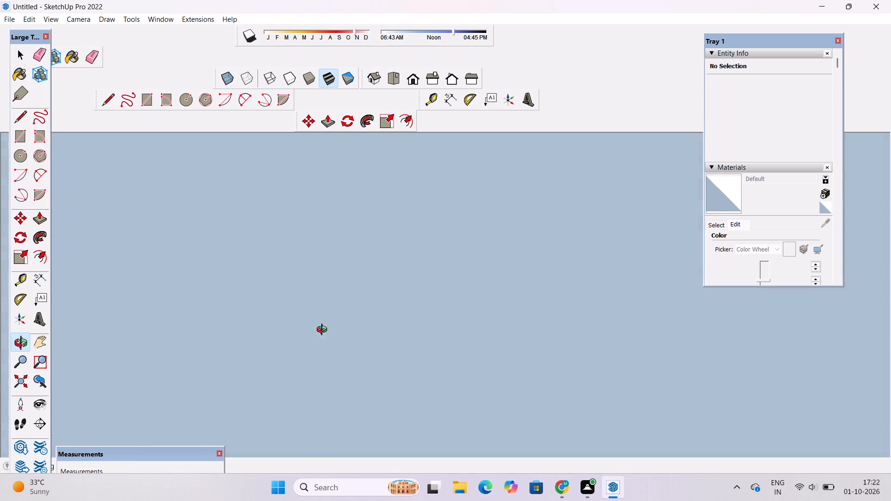
pyautogui.moveTo(324, 331); pyautogui.dragTo(323, 319)
pyautogui.scroll(-13, 323, 301)
pyautogui.click(413, 82)
pyautogui.scroll(-6, 394, 314)
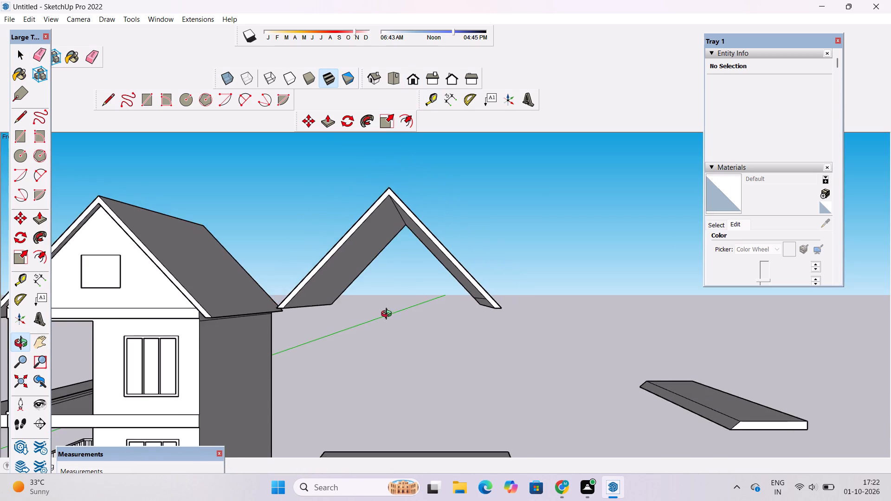
pyautogui.scroll(-2, 388, 315)
pyautogui.keyDown('shift'); pyautogui.moveTo(325, 327); pyautogui.dragTo(550, 313); pyautogui.keyUp('shift')
pyautogui.scroll(1, 408, 308)
pyautogui.moveTo(288, 344); pyautogui.dragTo(654, 348)
pyautogui.keyDown('shift'); pyautogui.moveTo(478, 381); pyautogui.dragTo(452, 335); pyautogui.keyUp('shift')
pyautogui.scroll(8, 426, 324)
pyautogui.moveTo(420, 324); pyautogui.dragTo(404, 357)
pyautogui.scroll(8, 393, 344)
pyautogui.moveTo(387, 347); pyautogui.dragTo(376, 353)
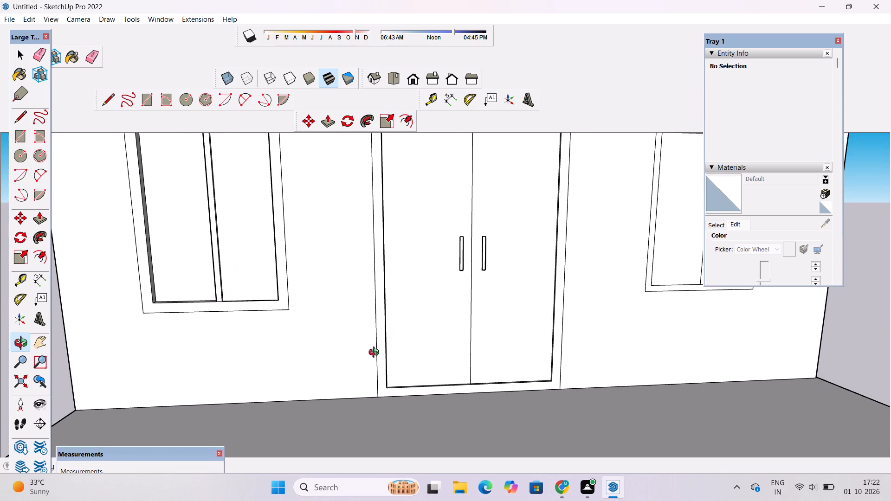
pyautogui.moveTo(376, 353); pyautogui.dragTo(359, 359)
pyautogui.scroll(-4, 356, 360)
pyautogui.keyDown('shift'); pyautogui.moveTo(361, 360); pyautogui.dragTo(504, 369); pyautogui.keyUp('shift')
pyautogui.scroll(2, 456, 323)
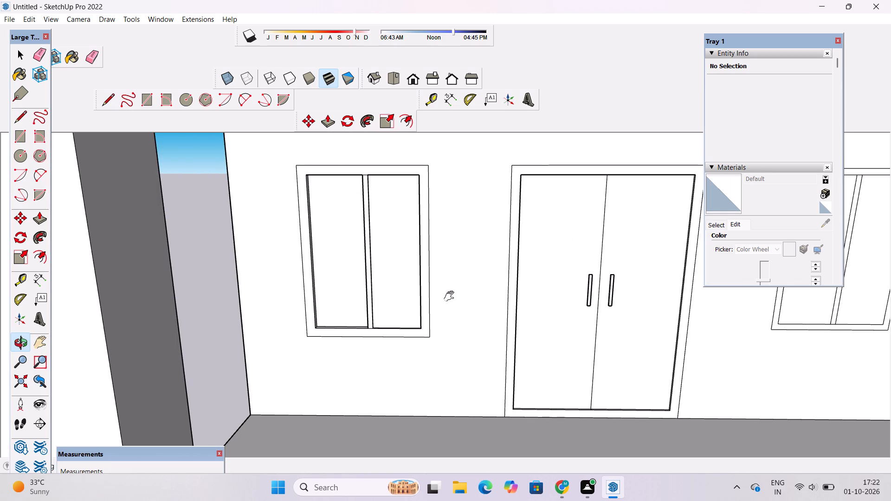
pyautogui.keyDown('shift'); pyautogui.moveTo(316, 257); pyautogui.dragTo(284, 301); pyautogui.keyUp('shift')
pyautogui.keyDown('shift'); pyautogui.moveTo(283, 302); pyautogui.dragTo(308, 298); pyautogui.keyUp('shift')
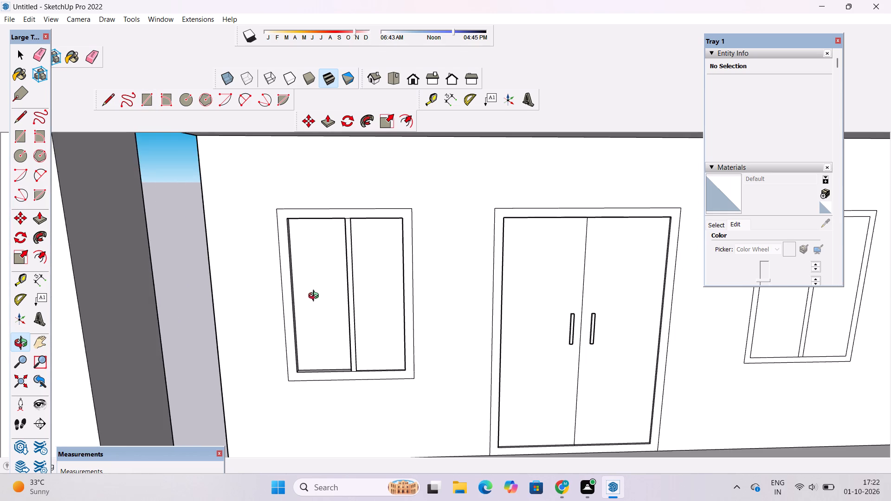
pyautogui.moveTo(326, 297); pyautogui.dragTo(336, 280)
pyautogui.keyDown('shift'); pyautogui.moveTo(334, 282); pyautogui.dragTo(309, 299); pyautogui.keyUp('shift')
pyautogui.moveTo(307, 303); pyautogui.dragTo(315, 289)
# Push/Pull the left-hand pane of the window left of the door level with its right-hand pane.
pyautogui.press('space')
pyautogui.click(317, 289)
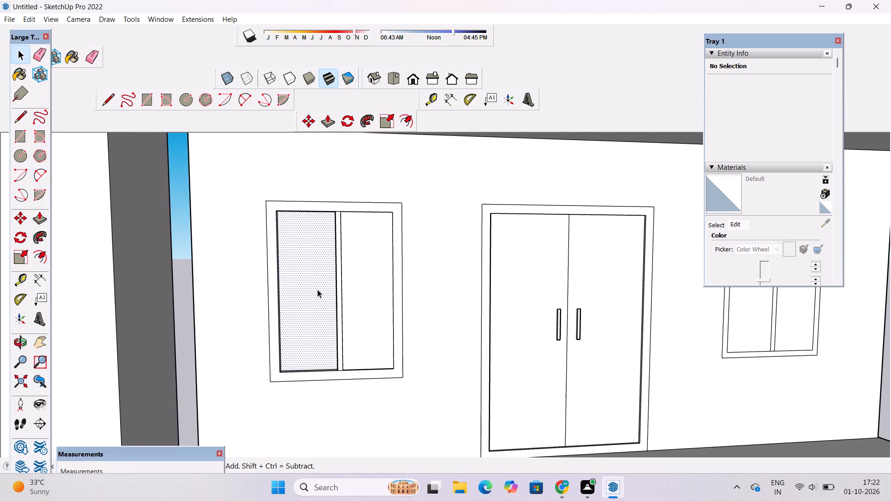
pyautogui.press('p')
pyautogui.click(317, 289)
pyautogui.click(365, 239)
pyautogui.scroll(-5, 158, 315)
pyautogui.press('space')
# Push the left-hand pane of the window right of the door inward 2".
pyautogui.scroll(2, 621, 309)
pyautogui.scroll(-4, 529, 315)
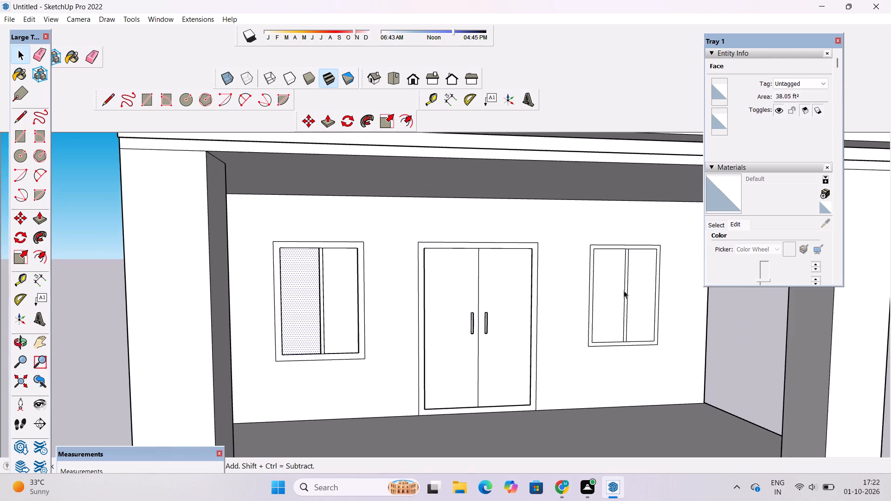
pyautogui.scroll(3, 669, 283)
pyautogui.click(582, 296)
pyautogui.press('p')
pyautogui.click(582, 296)
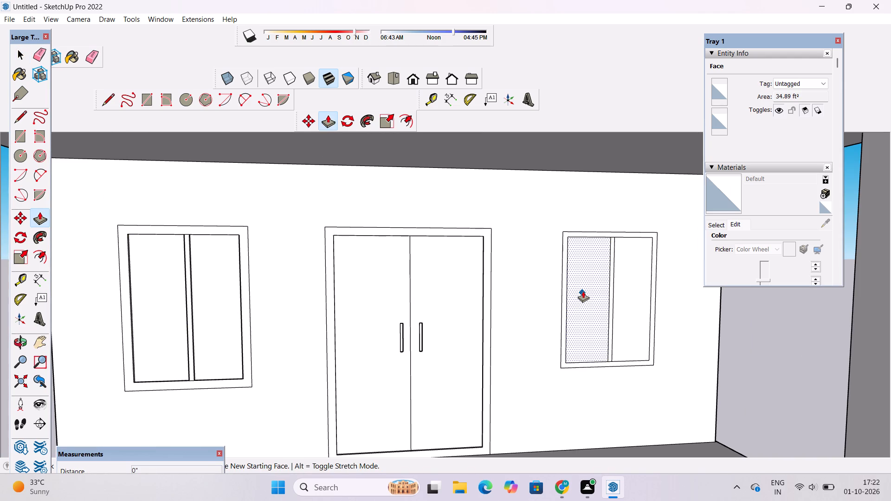
pyautogui.scroll(5, 600, 303)
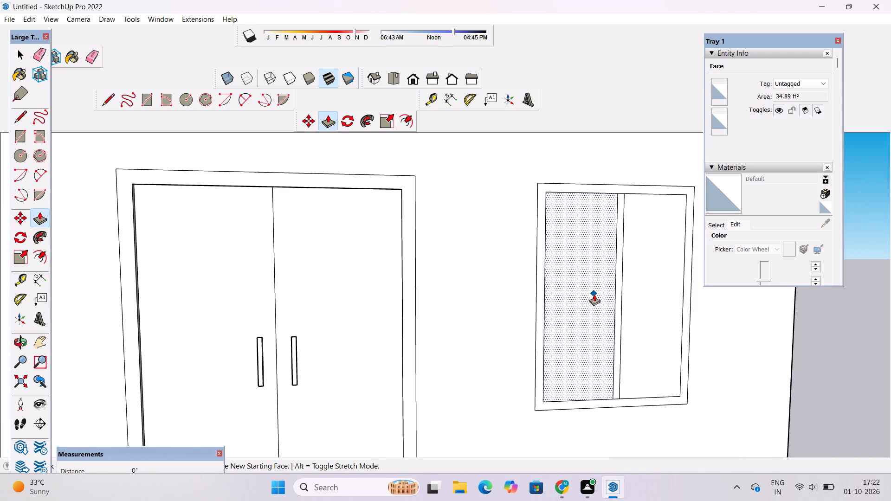
pyautogui.press('space')
pyautogui.press('p')
pyautogui.click(593, 302)
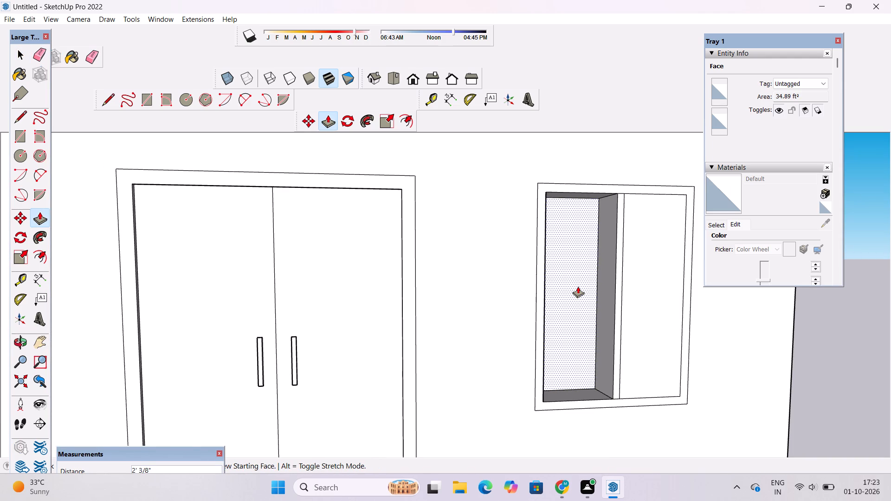
pyautogui.press('2')
pyautogui.hotkey('shift', '"')
pyautogui.press('Return')
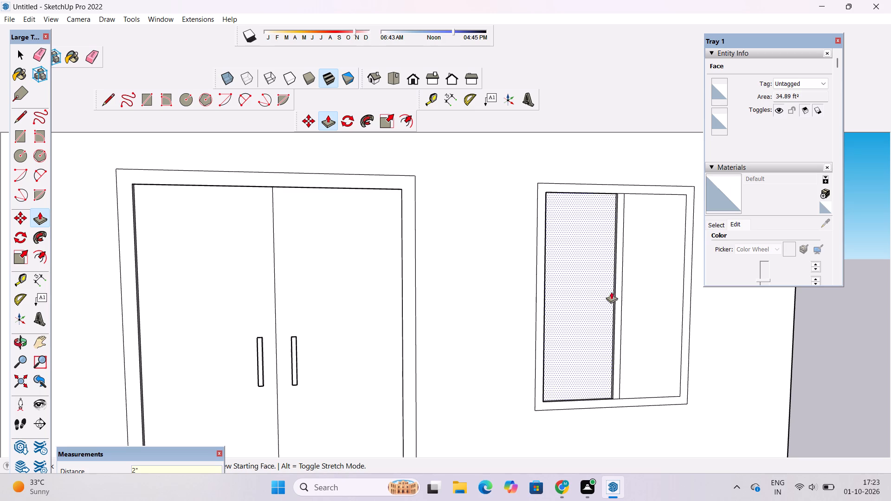
# Push the remaining pane of the window right of the door inward to the depth of its left-hand pane.
pyautogui.click(644, 295)
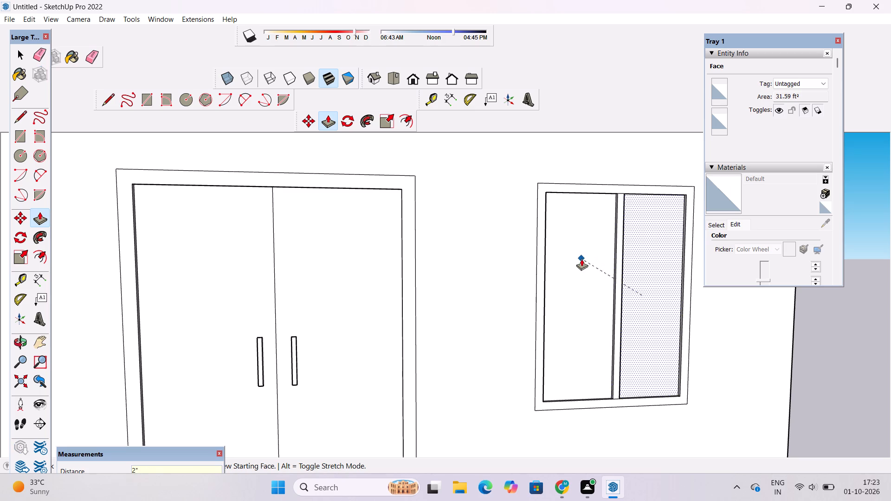
pyautogui.click(581, 259)
# Examine the upper-storey front wall and the whole house exterior from the front and gable sides.
pyautogui.press('o')
pyautogui.scroll(-9, 495, 300)
pyautogui.moveTo(627, 344); pyautogui.dragTo(575, 350)
pyautogui.scroll(-10, 564, 338)
pyautogui.keyDown('shift'); pyautogui.click(527, 367); pyautogui.keyUp('shift')
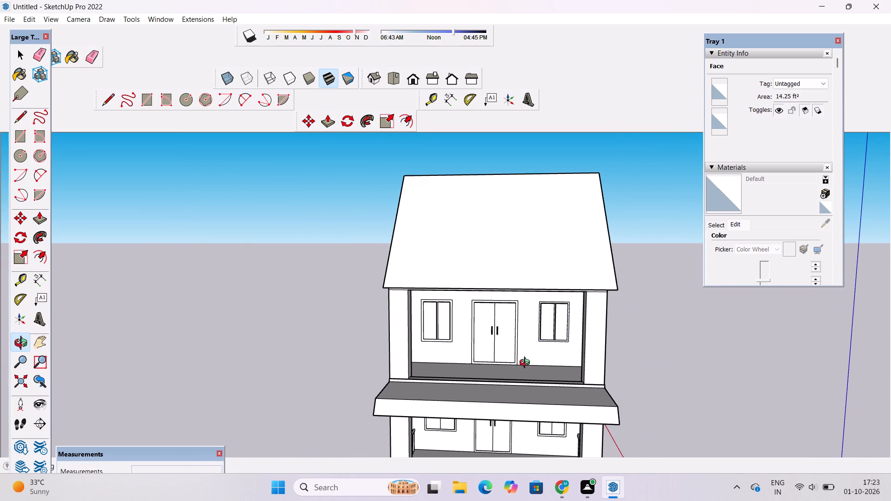
pyautogui.scroll(-4, 523, 358)
pyautogui.moveTo(607, 354); pyautogui.dragTo(458, 325)
pyautogui.scroll(-5, 461, 335)
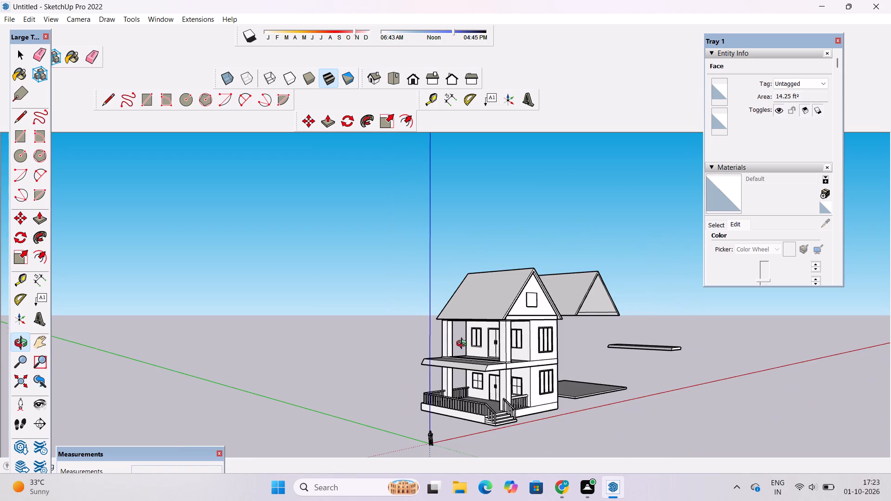
pyautogui.scroll(-1, 464, 345)
pyautogui.moveTo(520, 374); pyautogui.dragTo(411, 360)
pyautogui.scroll(13, 453, 318)
pyautogui.moveTo(414, 347); pyautogui.dragTo(409, 349)
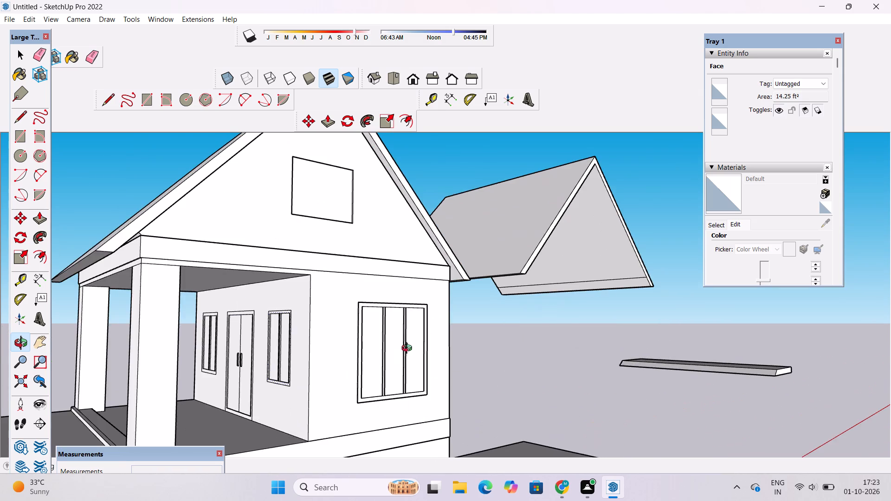
pyautogui.moveTo(409, 349); pyautogui.dragTo(387, 358)
pyautogui.scroll(-5, 348, 364)
pyautogui.moveTo(289, 378); pyautogui.dragTo(318, 381)
pyautogui.keyDown('shift'); pyautogui.moveTo(325, 381); pyautogui.dragTo(368, 356); pyautogui.keyUp('shift')
pyautogui.scroll(-4, 371, 352)
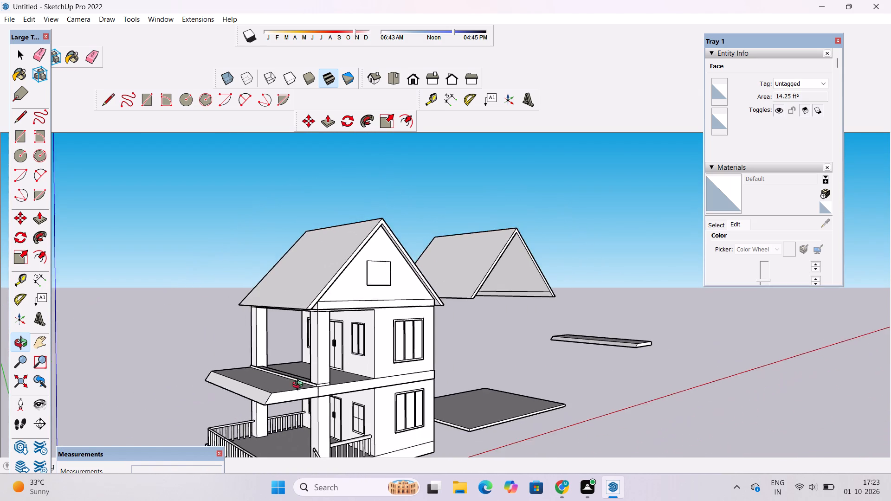
pyautogui.moveTo(284, 391); pyautogui.dragTo(450, 358)
pyautogui.scroll(-5, 457, 350)
pyautogui.moveTo(452, 366); pyautogui.dragTo(436, 448)
pyautogui.moveTo(425, 416); pyautogui.dragTo(417, 328)
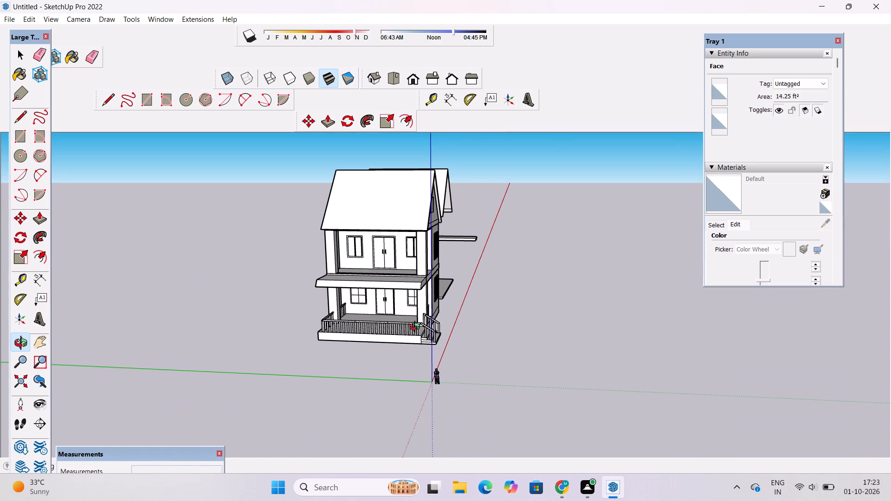
# Examine the front elevation and the upper-storey balcony floor and canopy edge beside the corner column.
pyautogui.scroll(-3, 414, 328)
pyautogui.moveTo(406, 351); pyautogui.dragTo(437, 374)
pyautogui.scroll(5, 404, 318)
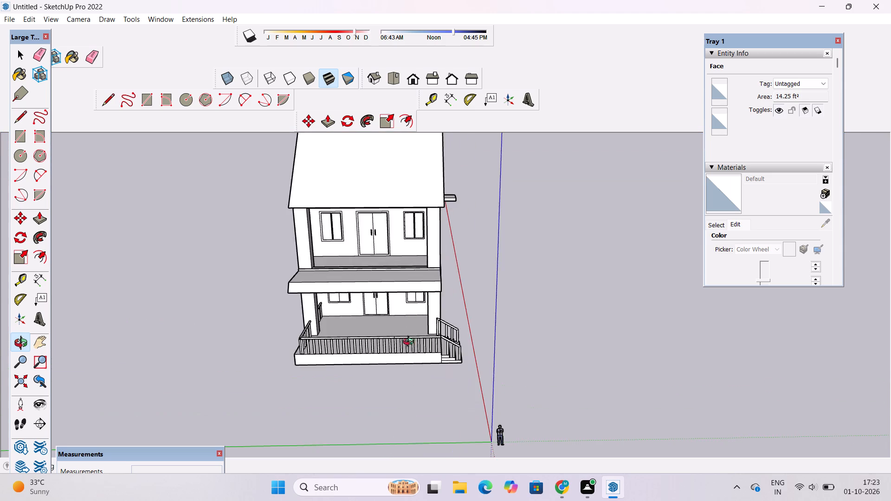
pyautogui.moveTo(417, 359); pyautogui.dragTo(412, 289)
pyautogui.scroll(1, 435, 284)
pyautogui.moveTo(436, 294); pyautogui.dragTo(430, 305)
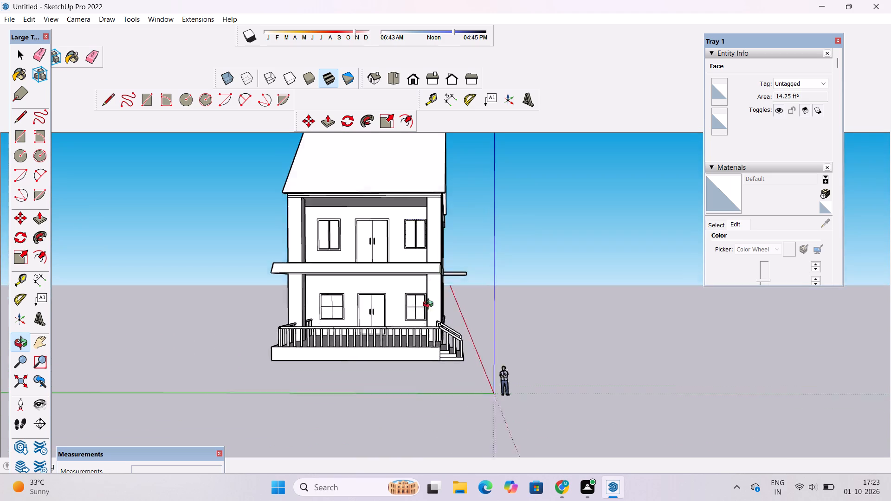
pyautogui.moveTo(430, 305); pyautogui.dragTo(321, 371)
pyautogui.scroll(3, 397, 294)
pyautogui.moveTo(437, 286); pyautogui.dragTo(298, 319)
pyautogui.scroll(3, 412, 276)
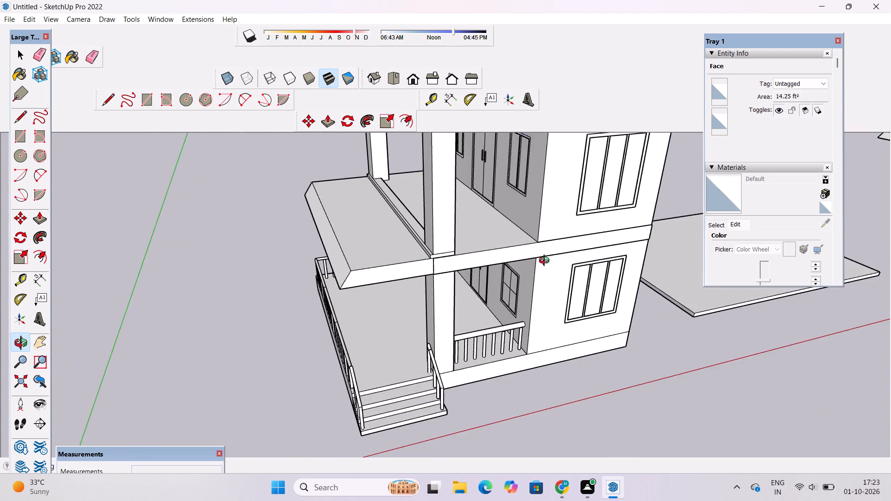
pyautogui.moveTo(547, 262); pyautogui.dragTo(398, 293)
pyautogui.scroll(4, 406, 278)
pyautogui.keyDown('shift'); pyautogui.moveTo(406, 278); pyautogui.dragTo(406, 327); pyautogui.keyUp('shift')
pyautogui.moveTo(400, 330); pyautogui.dragTo(484, 345)
pyautogui.scroll(1, 488, 345)
pyautogui.keyDown('shift'); pyautogui.moveTo(477, 335); pyautogui.dragTo(390, 357); pyautogui.keyUp('shift')
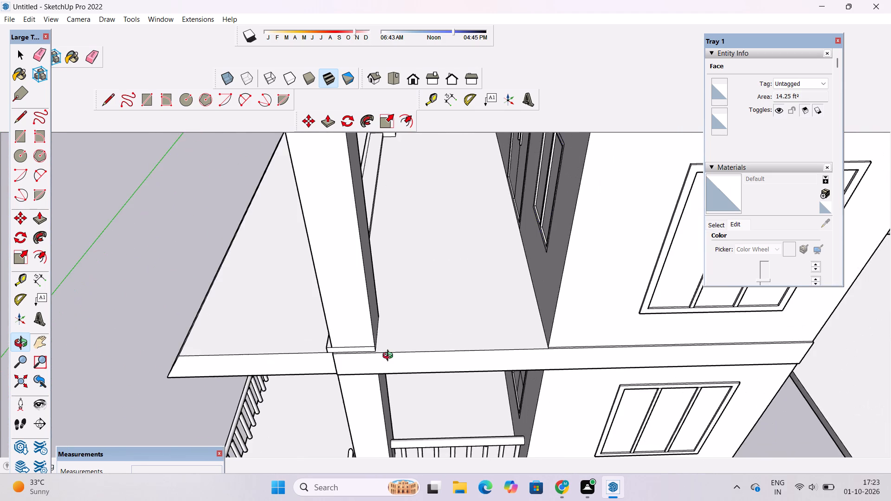
# Draw a straight line across the upper balcony floor at its open end, from the corner column to the house wall.
pyautogui.click(390, 357)
pyautogui.keyDown('shift'); pyautogui.moveTo(386, 357); pyautogui.dragTo(346, 365); pyautogui.keyUp('shift')
pyautogui.press('l')
pyautogui.scroll(2, 371, 345)
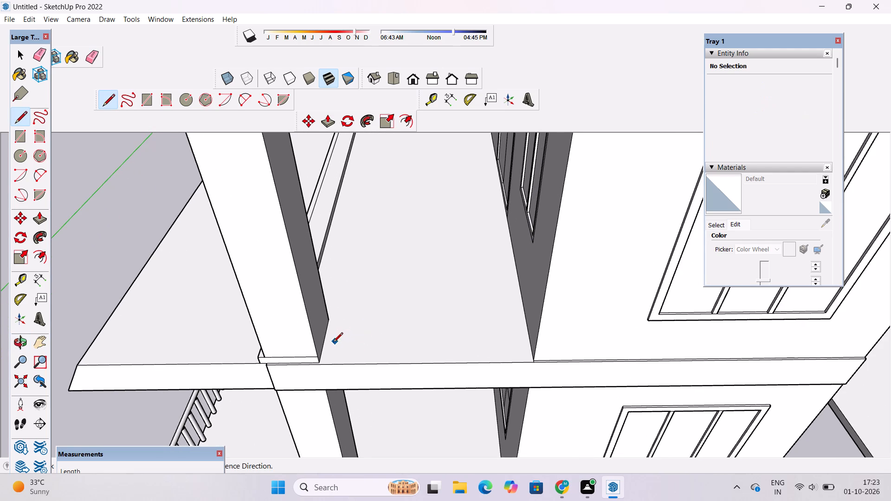
pyautogui.click(326, 342)
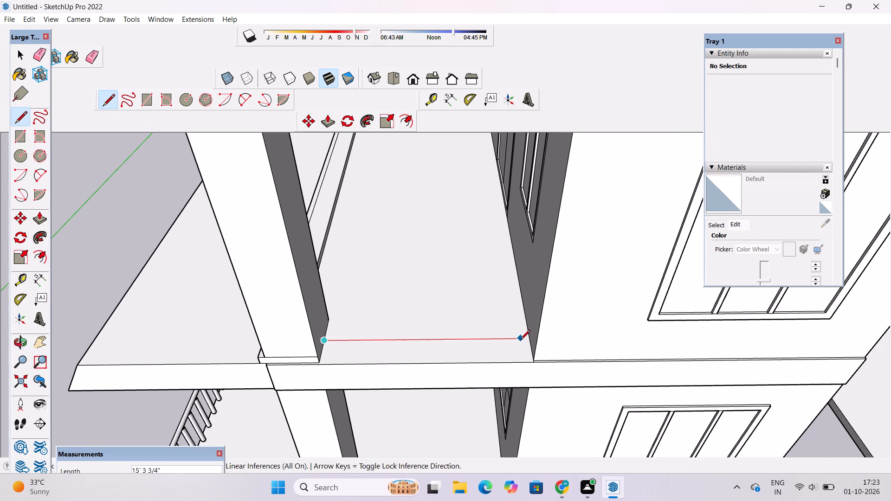
pyautogui.click(529, 340)
pyautogui.press('space')
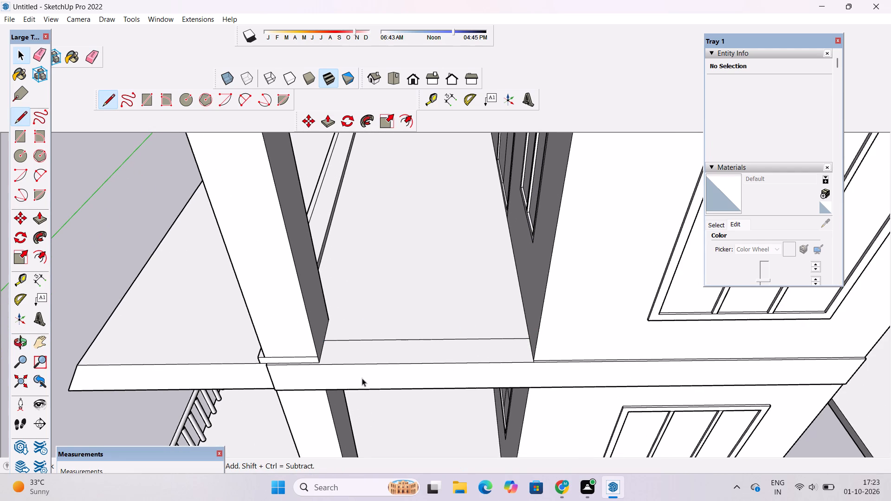
# Draw a 7' vertical line up the column from the floor line's end, continuing with a 16' horizontal line to the house wall.
pyautogui.press('l')
pyautogui.scroll(2, 335, 355)
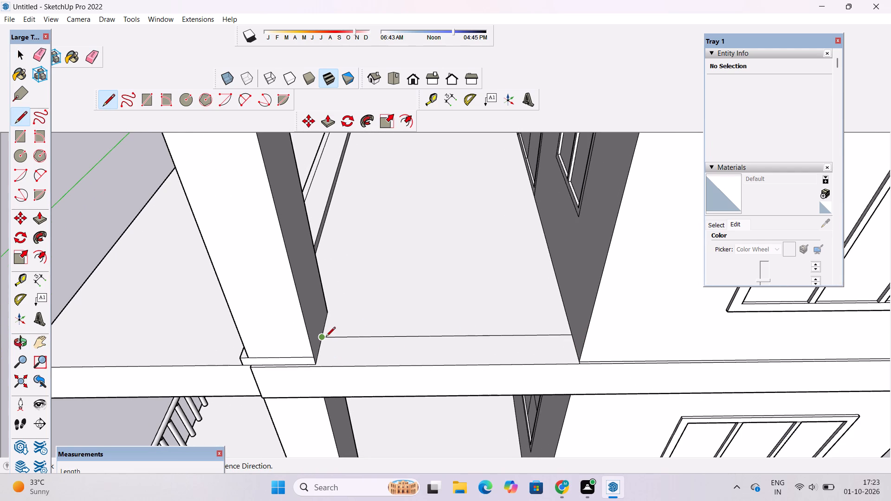
pyautogui.click(323, 337)
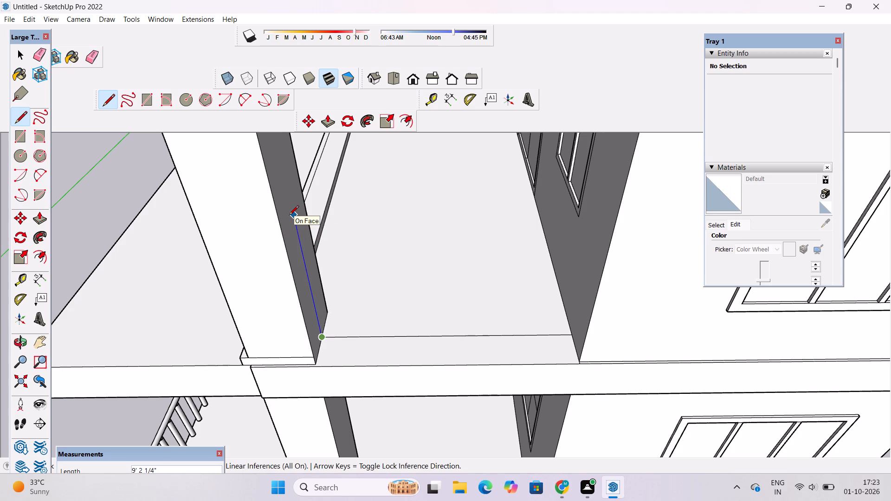
pyautogui.press('7')
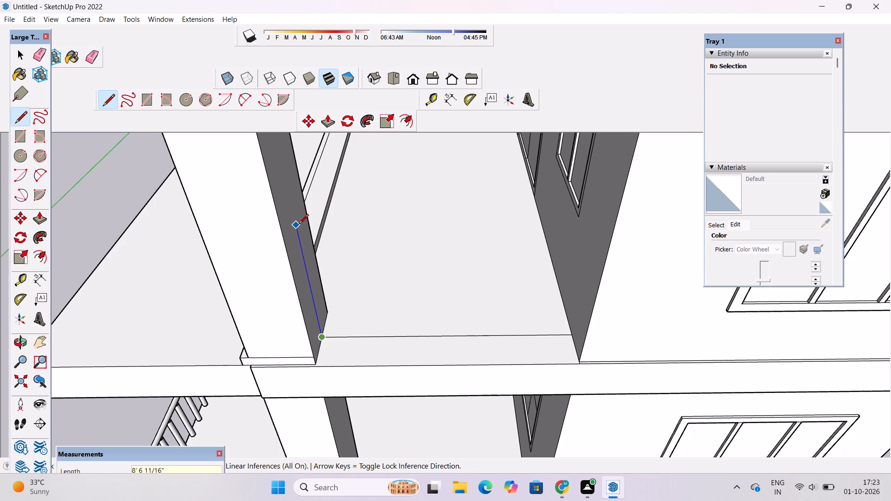
pyautogui.write("7'")
pyautogui.press('Return')
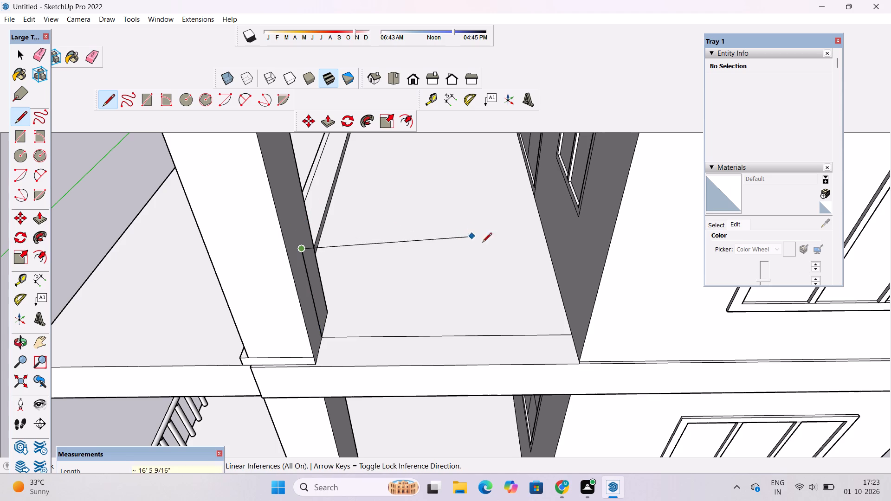
pyautogui.click(591, 244)
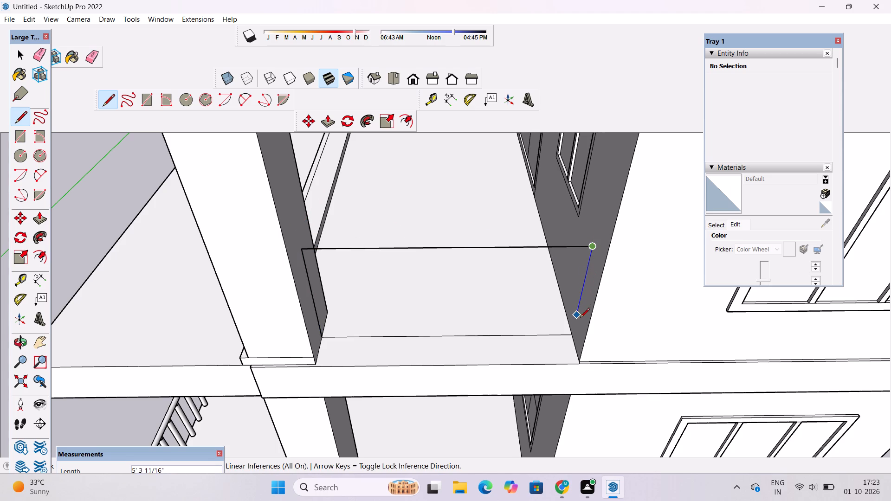
pyautogui.press('space')
# Draw a circle of 3" radius on the column face, centred at the top of the 7' vertical line.
pyautogui.press('c')
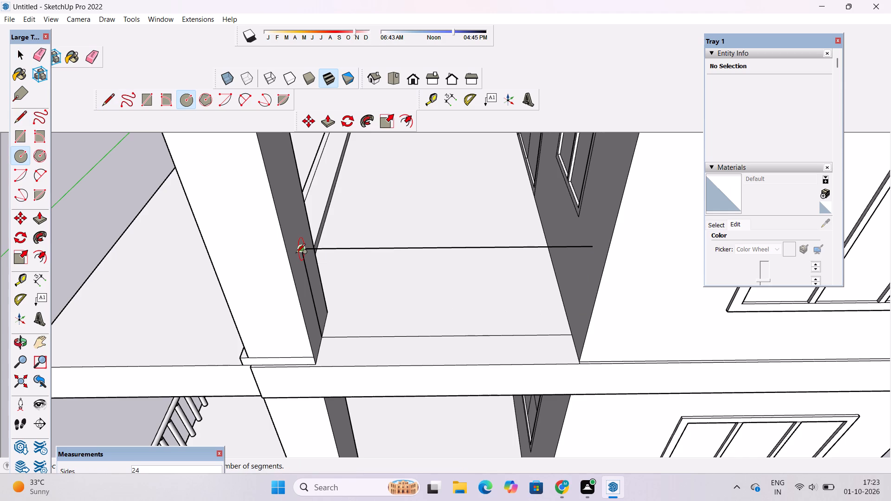
pyautogui.scroll(5, 297, 251)
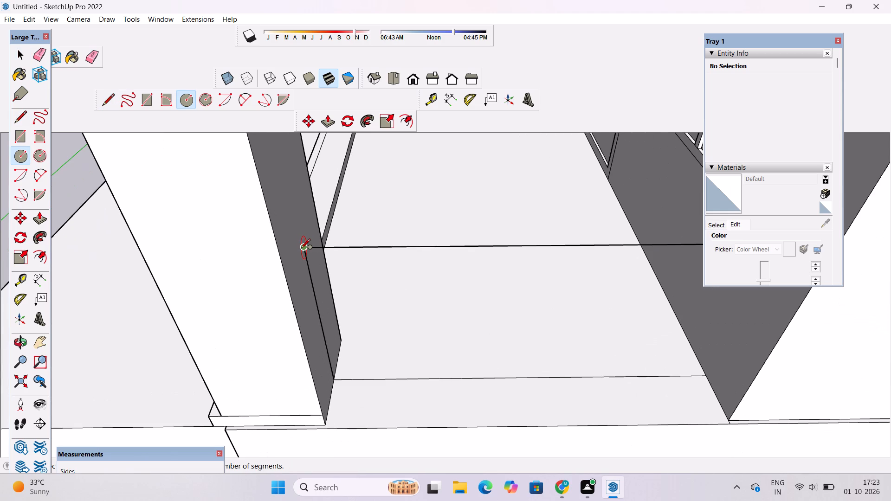
pyautogui.click(302, 249)
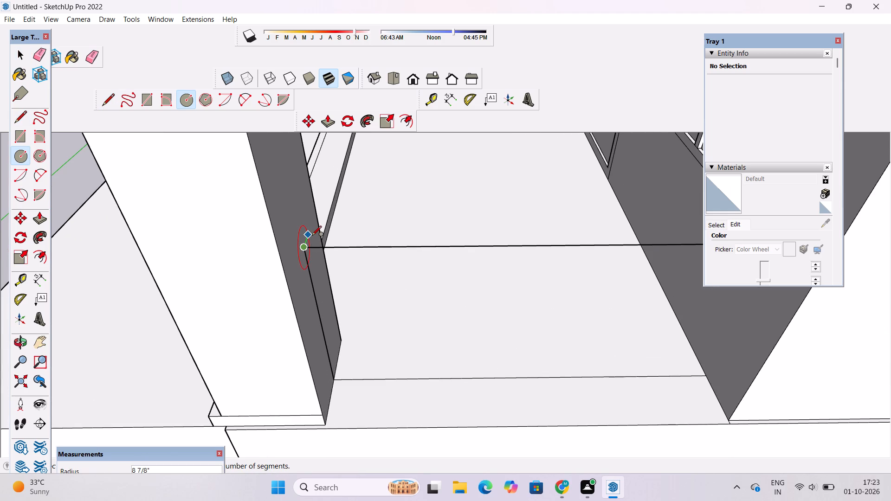
pyautogui.write('3"')
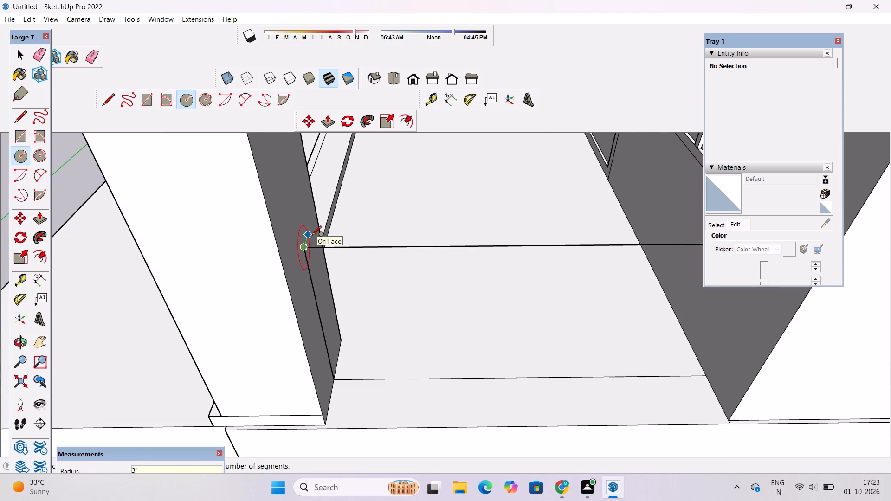
pyautogui.press('Return')
pyautogui.press('space')
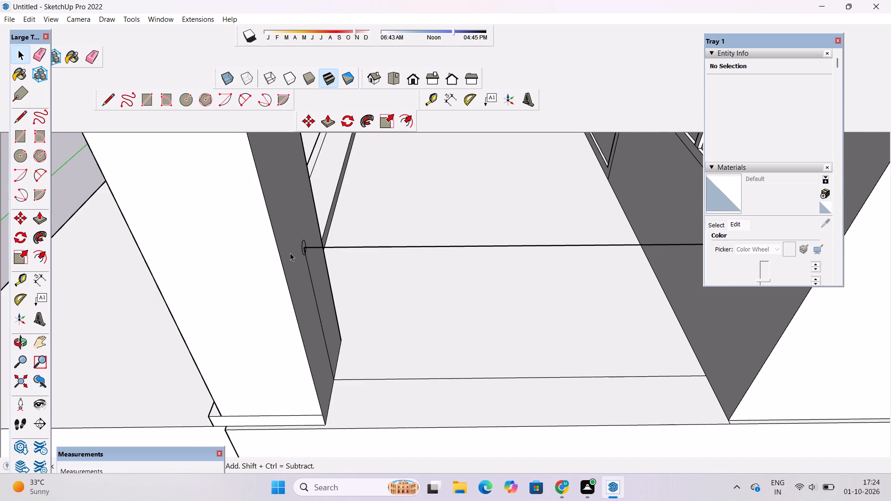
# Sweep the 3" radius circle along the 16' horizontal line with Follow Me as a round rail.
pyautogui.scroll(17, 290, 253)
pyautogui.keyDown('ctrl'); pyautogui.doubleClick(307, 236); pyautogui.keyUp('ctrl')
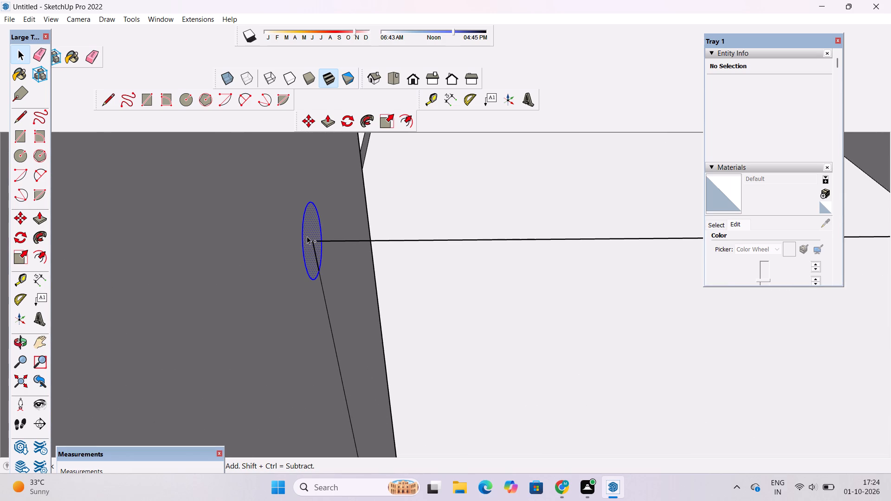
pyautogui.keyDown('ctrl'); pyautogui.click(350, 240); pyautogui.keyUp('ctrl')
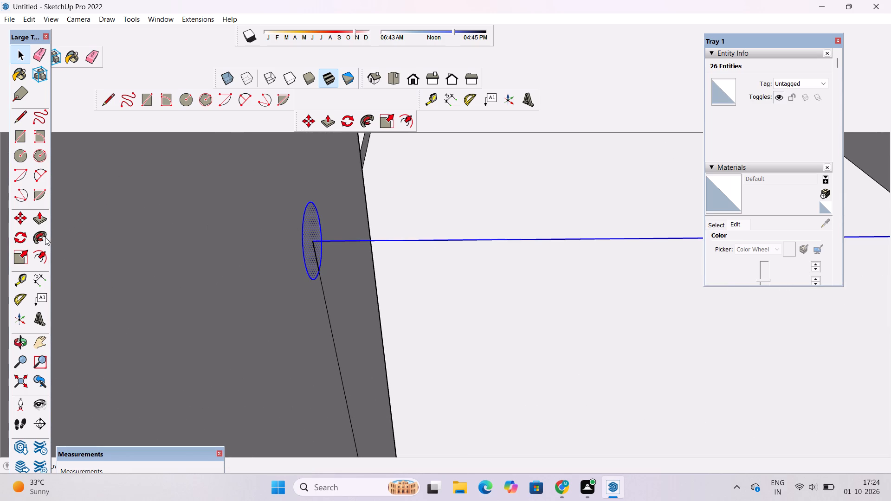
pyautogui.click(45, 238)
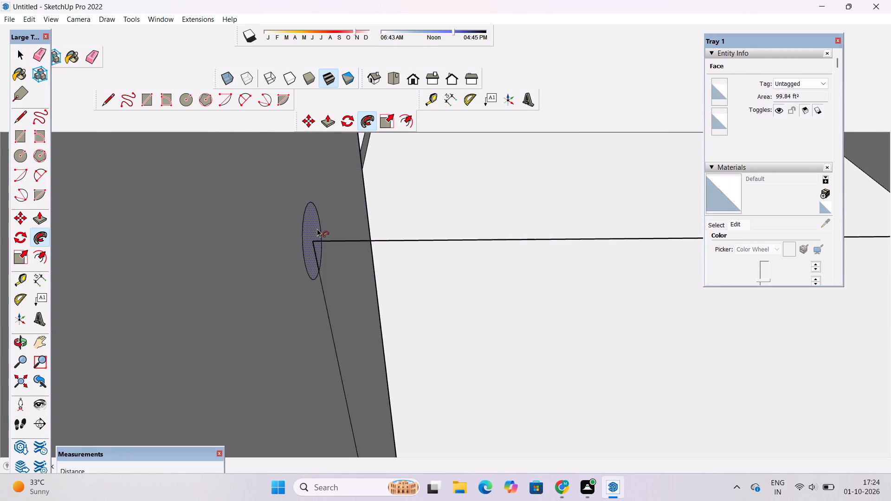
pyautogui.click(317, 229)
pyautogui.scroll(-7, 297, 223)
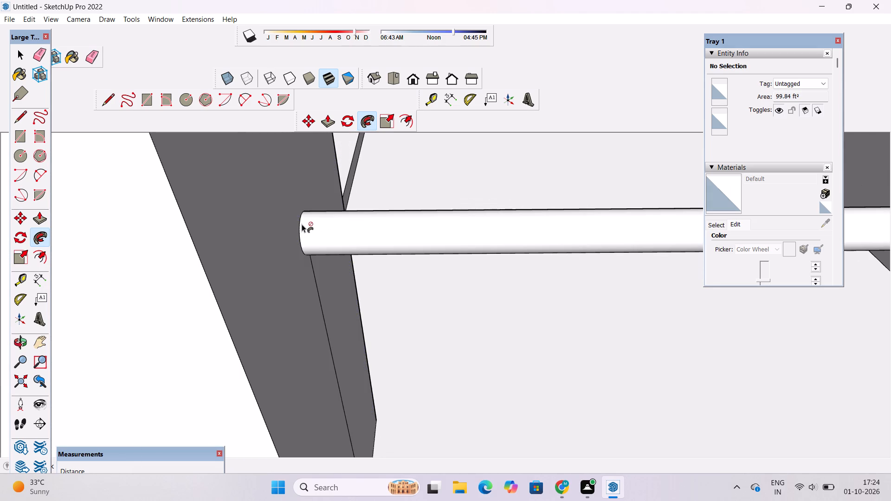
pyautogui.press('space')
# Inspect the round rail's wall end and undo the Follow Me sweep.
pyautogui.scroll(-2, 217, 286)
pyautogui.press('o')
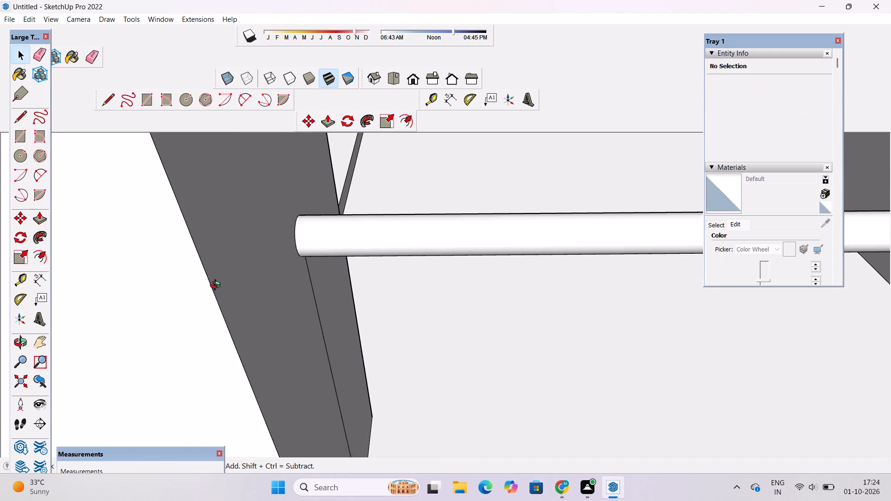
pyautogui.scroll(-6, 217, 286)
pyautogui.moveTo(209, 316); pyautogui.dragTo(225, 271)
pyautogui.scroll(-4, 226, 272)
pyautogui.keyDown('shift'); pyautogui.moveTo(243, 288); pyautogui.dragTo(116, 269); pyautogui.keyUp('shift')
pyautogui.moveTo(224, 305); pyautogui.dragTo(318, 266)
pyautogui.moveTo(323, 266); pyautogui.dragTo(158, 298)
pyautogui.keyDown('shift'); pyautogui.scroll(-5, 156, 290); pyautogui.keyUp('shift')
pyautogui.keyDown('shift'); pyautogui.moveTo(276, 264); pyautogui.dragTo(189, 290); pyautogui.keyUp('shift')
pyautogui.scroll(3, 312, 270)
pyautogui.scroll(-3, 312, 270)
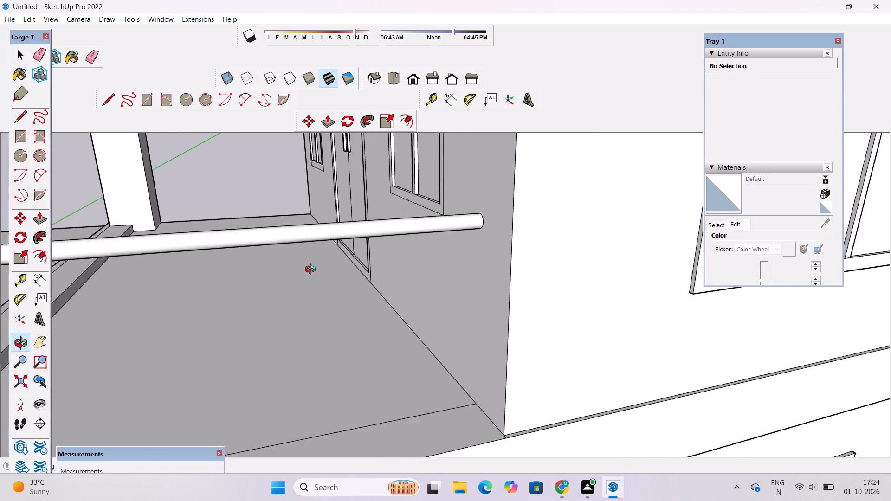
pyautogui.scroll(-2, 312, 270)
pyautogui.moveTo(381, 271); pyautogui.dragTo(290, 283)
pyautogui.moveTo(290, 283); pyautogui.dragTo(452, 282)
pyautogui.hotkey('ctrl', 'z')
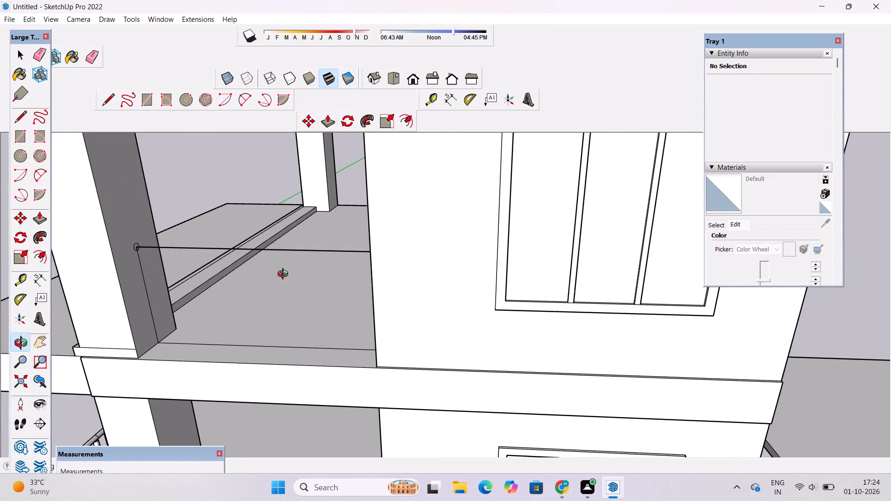
# Draw a vertical line from the top line's wall end down to the floor line, closing the balcony end panel face.
pyautogui.scroll(3, 243, 272)
pyautogui.moveTo(216, 278); pyautogui.dragTo(295, 275)
pyautogui.keyDown('shift'); pyautogui.moveTo(457, 283); pyautogui.dragTo(239, 262); pyautogui.keyUp('shift')
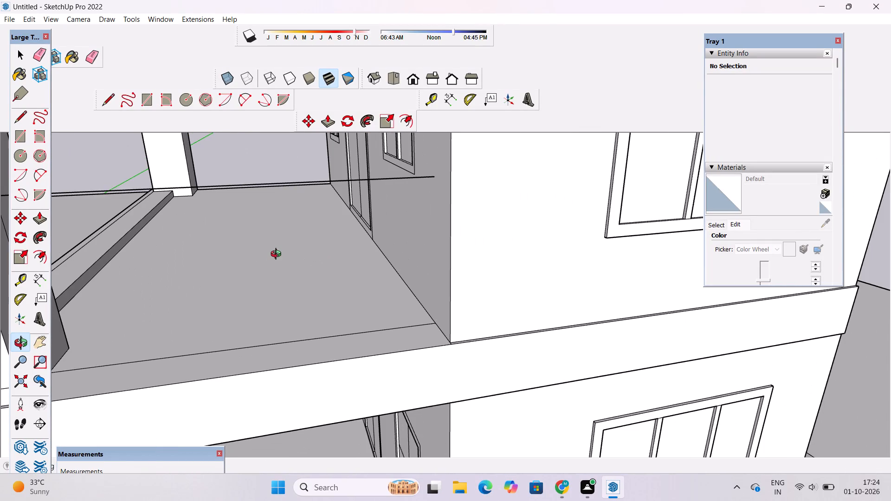
pyautogui.press('l')
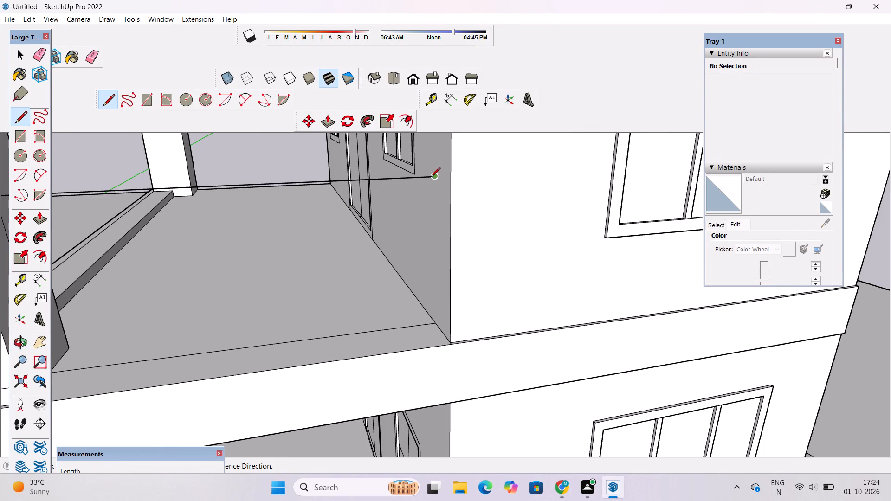
pyautogui.click(433, 176)
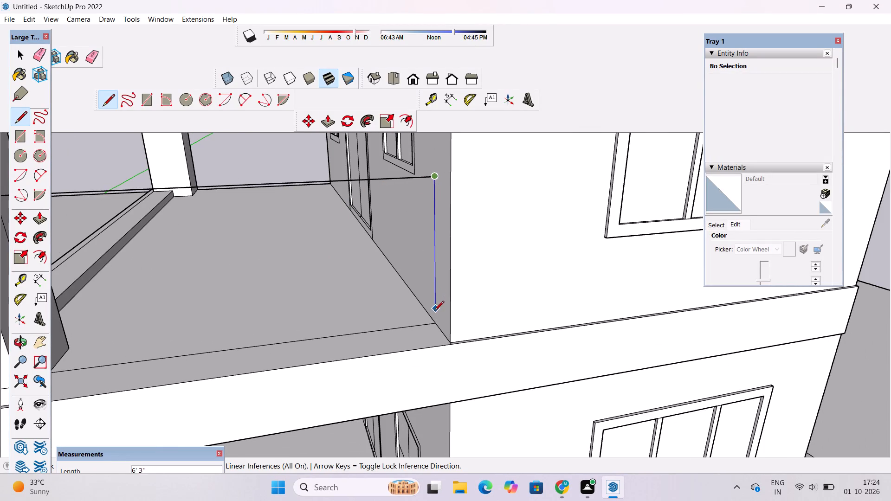
pyautogui.click(434, 324)
pyautogui.press('space')
# Sweep the 3" radius circle along the panel's top edge with Follow Me to form a round handrail from column to wall.
pyautogui.press('o')
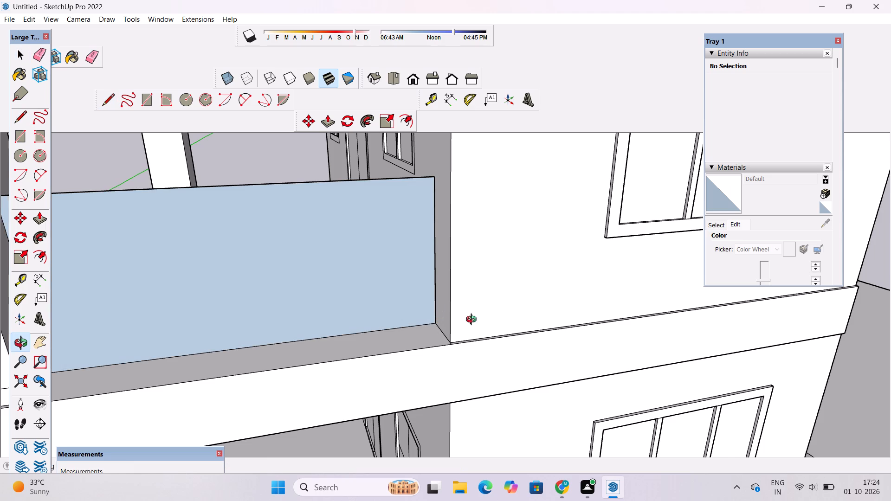
pyautogui.moveTo(492, 321); pyautogui.dragTo(463, 323)
pyautogui.keyDown('shift'); pyautogui.moveTo(400, 324); pyautogui.dragTo(491, 335); pyautogui.keyUp('shift')
pyautogui.moveTo(477, 328); pyautogui.dragTo(481, 355)
pyautogui.scroll(2, 153, 218)
pyautogui.moveTo(312, 268); pyautogui.dragTo(259, 265)
pyautogui.keyDown('shift'); pyautogui.moveTo(285, 258); pyautogui.dragTo(368, 279); pyautogui.keyUp('shift')
pyautogui.keyDown('shift'); pyautogui.scroll(3, 228, 239); pyautogui.keyUp('shift')
pyautogui.keyDown('shift'); pyautogui.moveTo(228, 239); pyautogui.dragTo(237, 238); pyautogui.keyUp('shift')
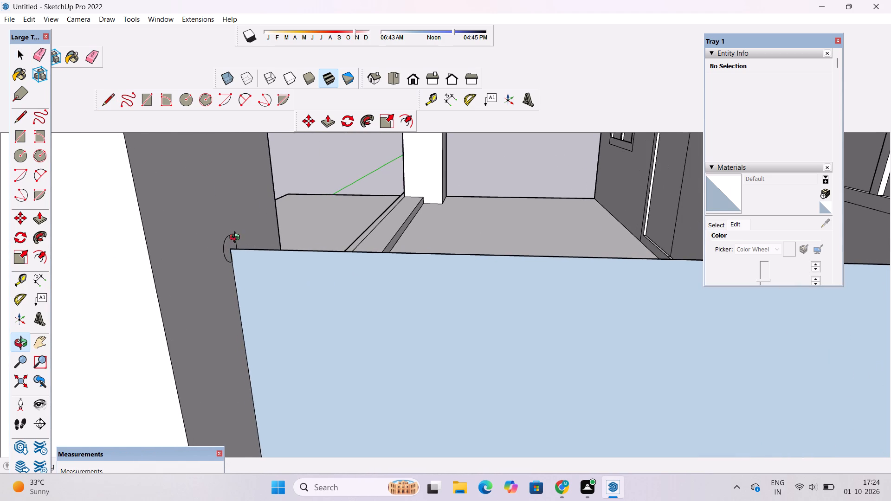
pyautogui.press('space')
pyautogui.scroll(2, 233, 251)
pyautogui.keyDown('shift'); pyautogui.click(232, 242); pyautogui.keyUp('shift')
pyautogui.keyDown('shift'); pyautogui.tripleClick(233, 241); pyautogui.keyUp('shift')
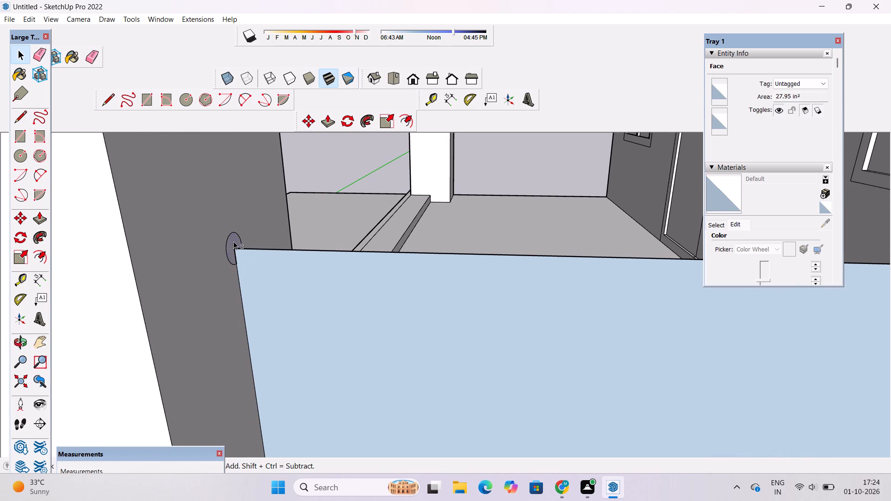
pyautogui.moveTo(319, 151); pyautogui.dragTo(319, 147)
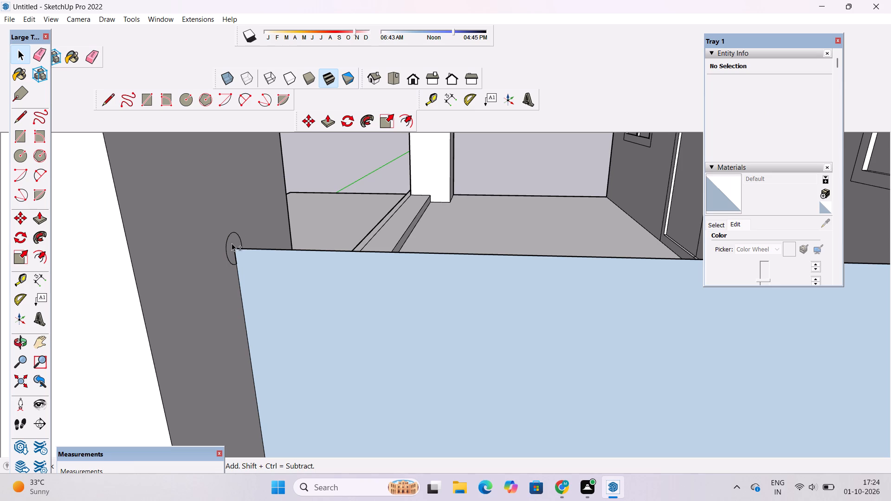
pyautogui.keyDown('shift'); pyautogui.doubleClick(232, 243); pyautogui.keyUp('shift')
pyautogui.keyDown('shift'); pyautogui.click(247, 250); pyautogui.keyUp('shift')
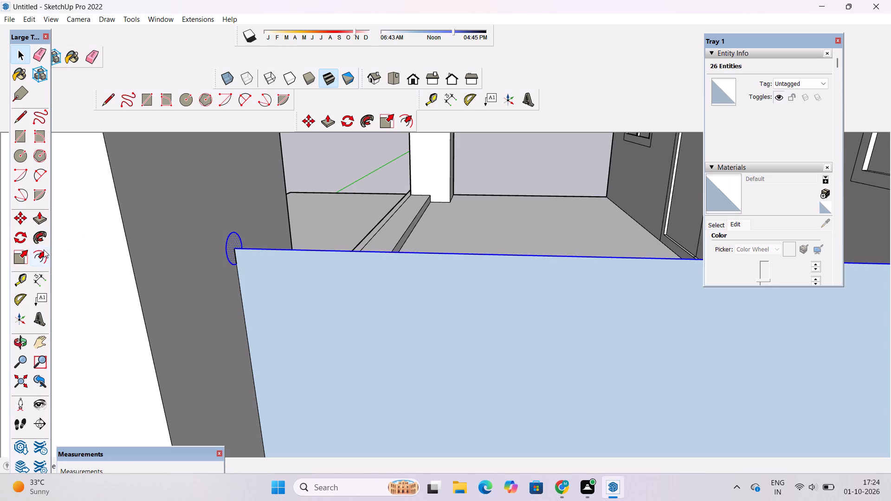
pyautogui.keyDown('shift'); pyautogui.click(34, 237); pyautogui.keyUp('shift')
pyautogui.click(232, 248)
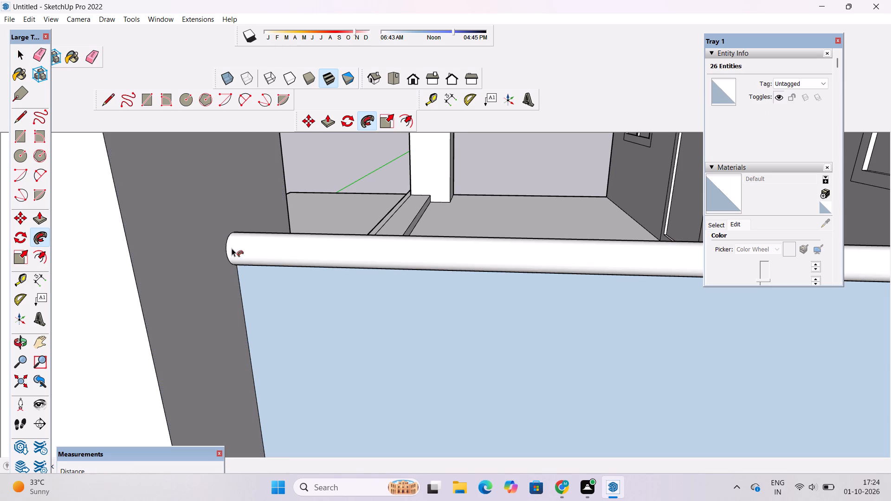
pyautogui.scroll(-5, 151, 236)
pyautogui.press('space')
# Push/Pull the balcony end panel beneath the round handrail to a thickness of 2".
pyautogui.scroll(-6, 184, 245)
pyautogui.click(328, 321)
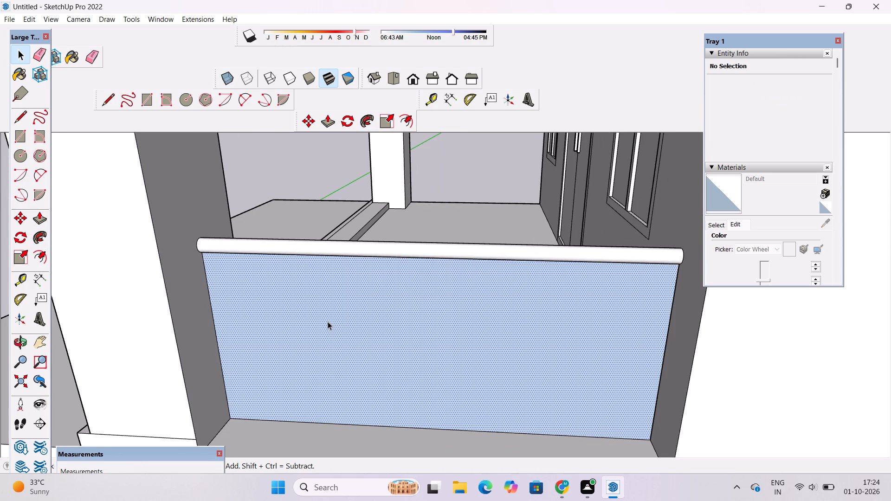
pyautogui.press('p')
pyautogui.click(328, 321)
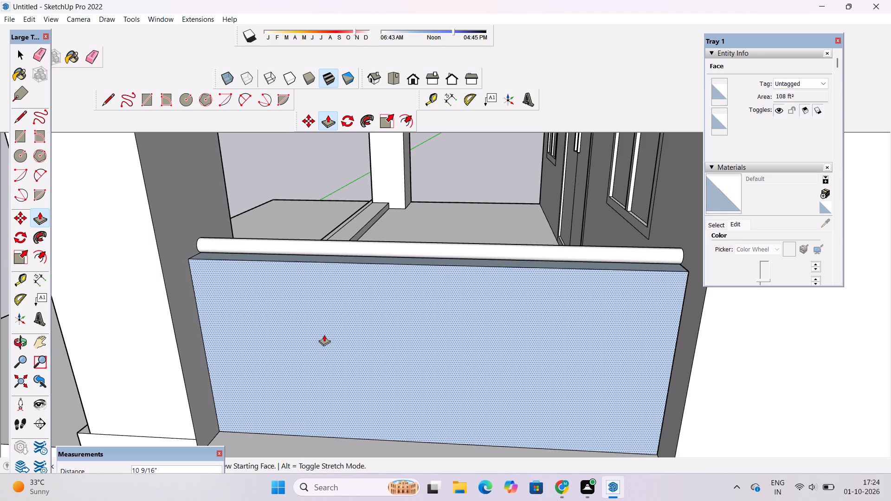
pyautogui.write('2"')
pyautogui.press('Return')
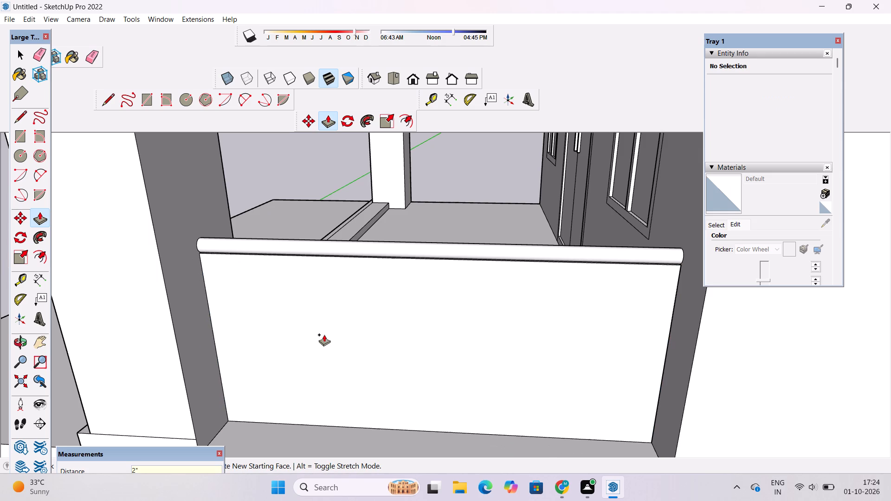
# Examine the upper balcony's front opening, floor edge and canopy between the two corner columns.
pyautogui.press('o')
pyautogui.scroll(-6, 297, 366)
pyautogui.moveTo(120, 312); pyautogui.dragTo(353, 301)
pyautogui.scroll(-4, 355, 301)
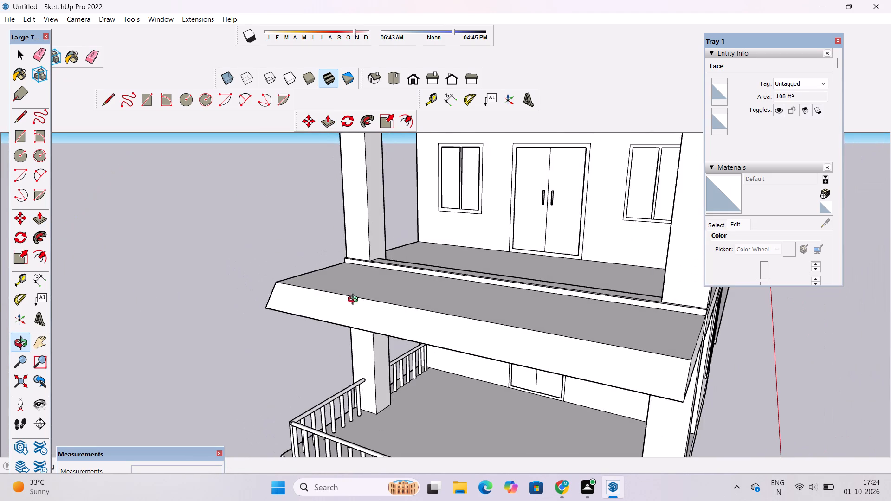
pyautogui.moveTo(372, 300); pyautogui.dragTo(362, 299)
pyautogui.moveTo(316, 317); pyautogui.dragTo(421, 319)
pyautogui.keyDown('shift'); pyautogui.moveTo(429, 306); pyautogui.dragTo(258, 303); pyautogui.keyUp('shift')
pyautogui.scroll(3, 256, 303)
pyautogui.moveTo(258, 316); pyautogui.dragTo(346, 330)
pyautogui.scroll(2, 355, 309)
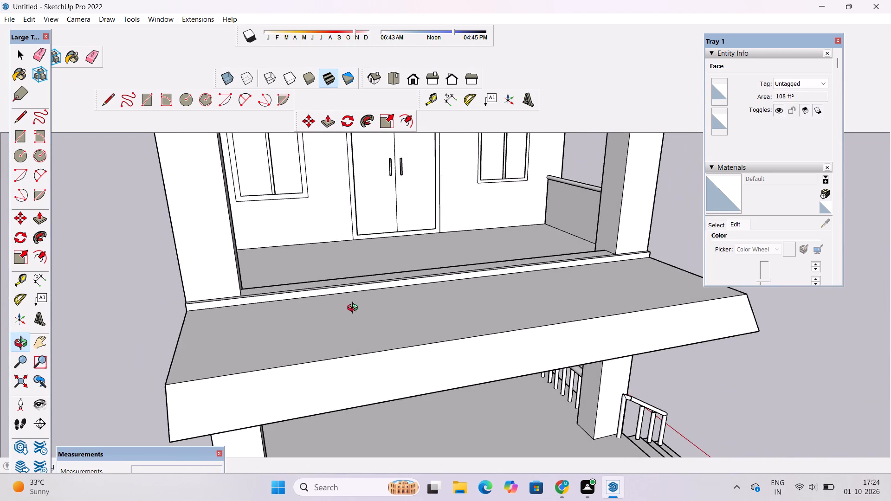
pyautogui.keyDown('shift'); pyautogui.moveTo(354, 306); pyautogui.dragTo(323, 353); pyautogui.keyUp('shift')
pyautogui.scroll(-2, 319, 352)
pyautogui.moveTo(315, 358); pyautogui.dragTo(295, 437)
pyautogui.scroll(2, 295, 437)
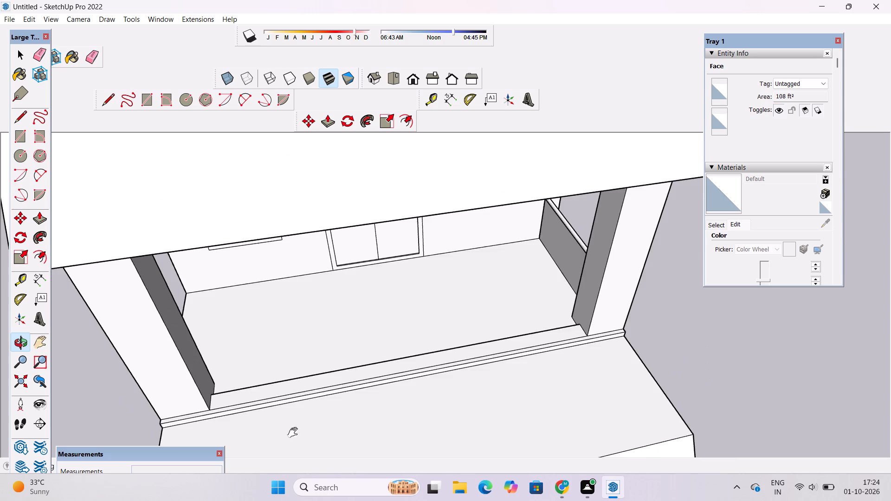
# Draw a line about 40' 10 7/8" long across the upper balcony's front floor edge, from one corner column to the other.
pyautogui.keyDown('shift'); pyautogui.moveTo(295, 428); pyautogui.dragTo(293, 340); pyautogui.keyUp('shift')
pyautogui.moveTo(359, 334); pyautogui.dragTo(320, 350)
pyautogui.keyDown('shift'); pyautogui.click(311, 350); pyautogui.keyUp('shift')
pyautogui.click(311, 350)
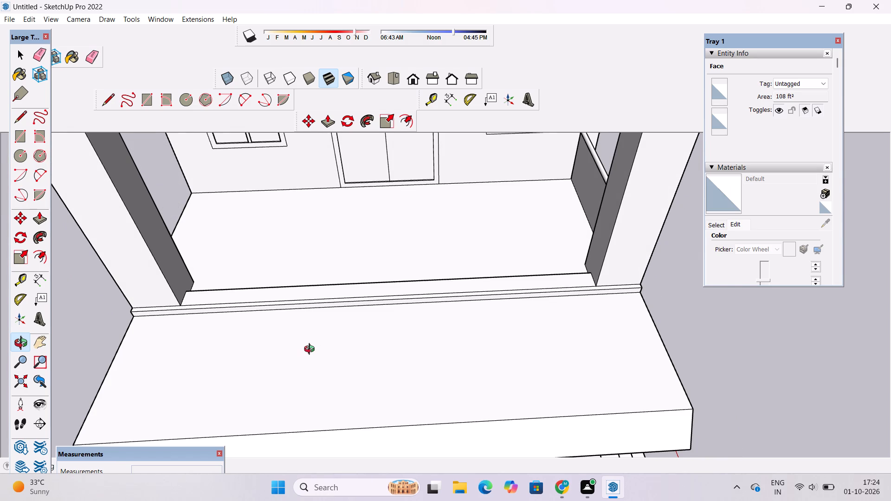
pyautogui.scroll(-4, 308, 350)
pyautogui.keyDown('shift'); pyautogui.moveTo(309, 350); pyautogui.dragTo(312, 368); pyautogui.keyUp('shift')
pyautogui.keyDown('shift'); pyautogui.scroll(1, 312, 368); pyautogui.keyUp('shift')
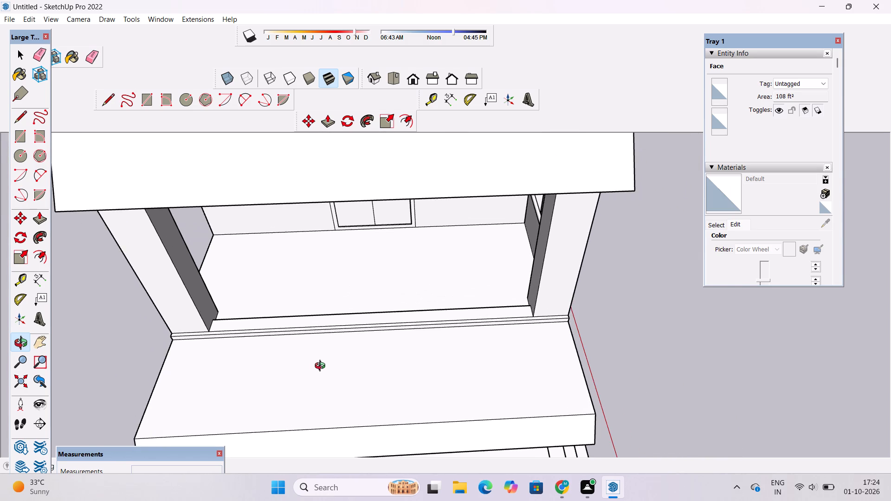
pyautogui.moveTo(325, 366); pyautogui.dragTo(279, 352)
pyautogui.moveTo(271, 332); pyautogui.dragTo(321, 354)
pyautogui.keyDown('shift'); pyautogui.click(321, 354); pyautogui.keyUp('shift')
pyautogui.keyDown('shift'); pyautogui.moveTo(321, 358); pyautogui.dragTo(278, 358); pyautogui.keyUp('shift')
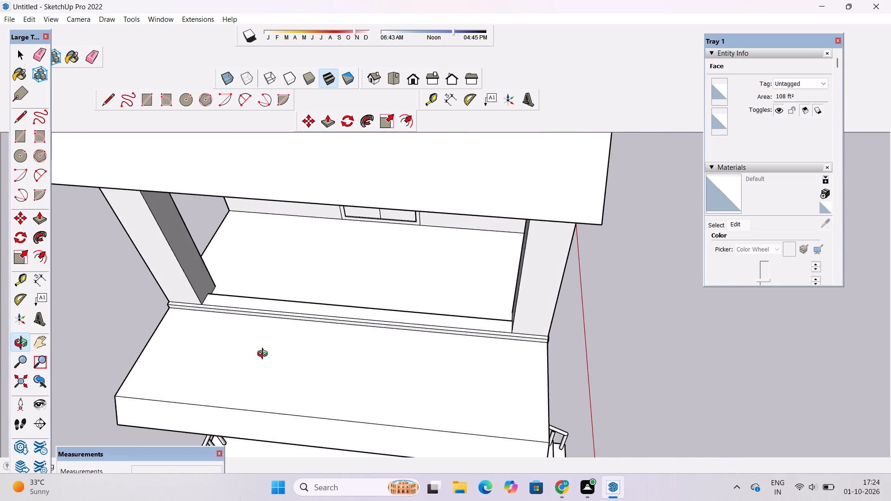
pyautogui.keyDown('shift'); pyautogui.moveTo(265, 355); pyautogui.dragTo(294, 352); pyautogui.keyUp('shift')
pyautogui.keyDown('shift'); pyautogui.scroll(3, 279, 336); pyautogui.keyUp('shift')
pyautogui.keyDown('shift'); pyautogui.moveTo(271, 337); pyautogui.dragTo(291, 337); pyautogui.keyUp('shift')
pyautogui.moveTo(282, 338); pyautogui.dragTo(303, 337)
pyautogui.keyDown('shift'); pyautogui.moveTo(303, 337); pyautogui.dragTo(278, 349); pyautogui.keyUp('shift')
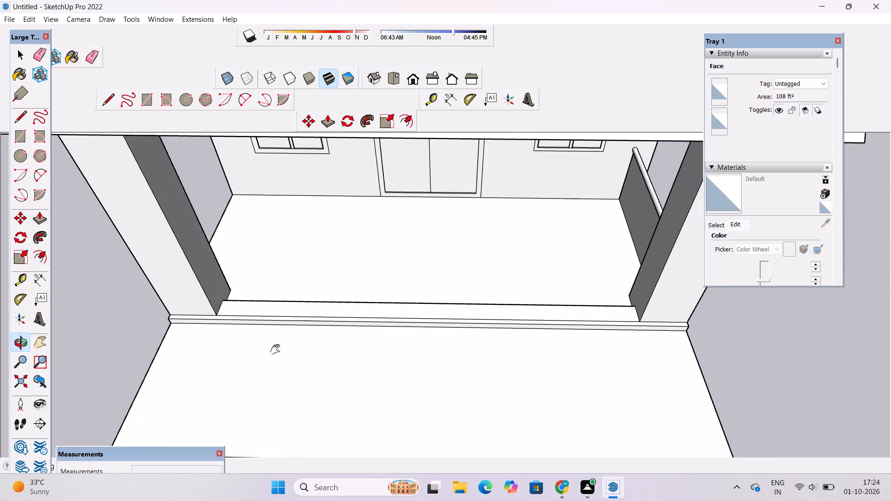
pyautogui.click(277, 350)
pyautogui.click(289, 354)
pyautogui.press('l')
pyautogui.scroll(2, 591, 315)
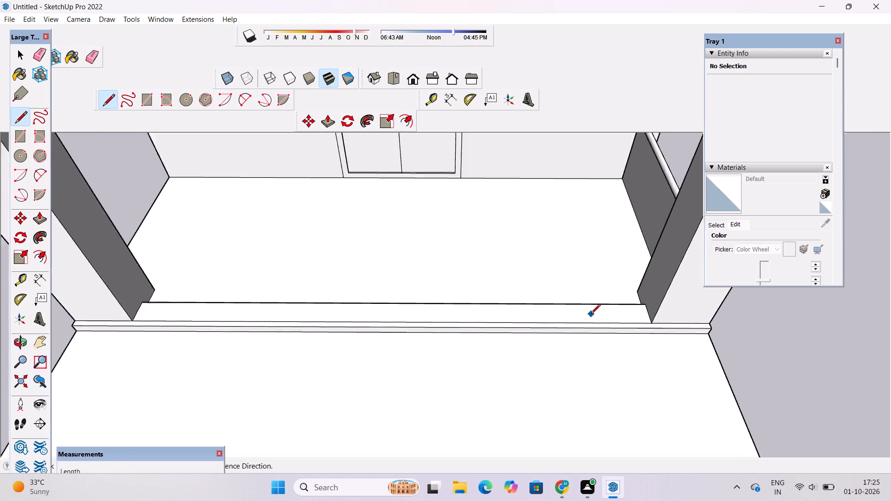
pyautogui.scroll(5, 591, 315)
pyautogui.click(670, 316)
pyautogui.scroll(-9, 640, 318)
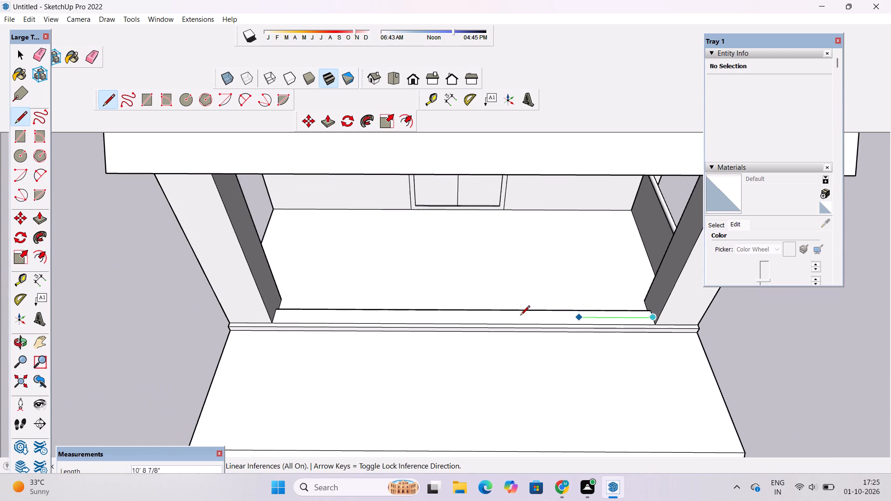
pyautogui.scroll(7, 294, 322)
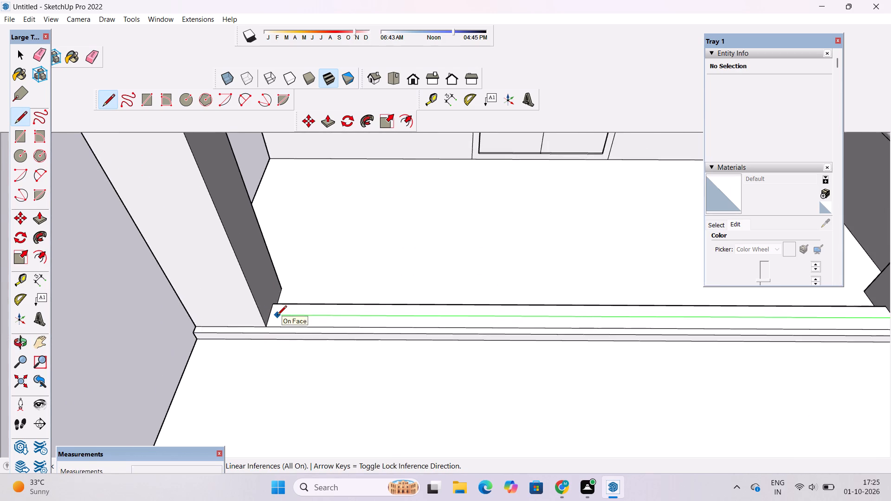
pyautogui.scroll(2, 277, 316)
pyautogui.click(265, 317)
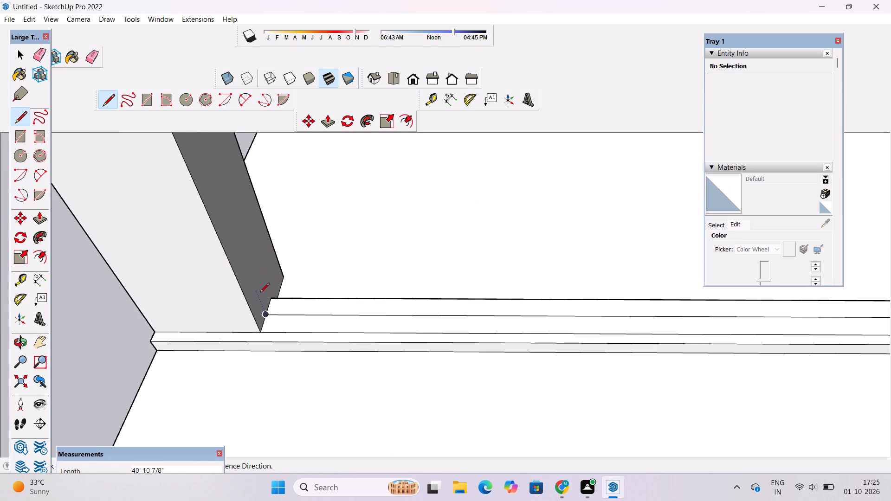
# Draw the front panel outline 7' up the column, across to the opposite column and down to the floor line, closing the face.
pyautogui.click(266, 315)
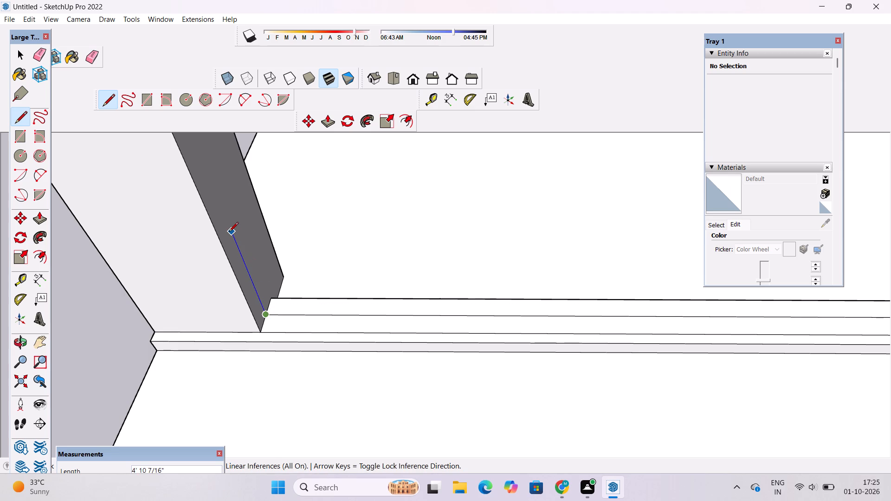
pyautogui.write("7'")
pyautogui.press('Return')
pyautogui.scroll(-9, 222, 232)
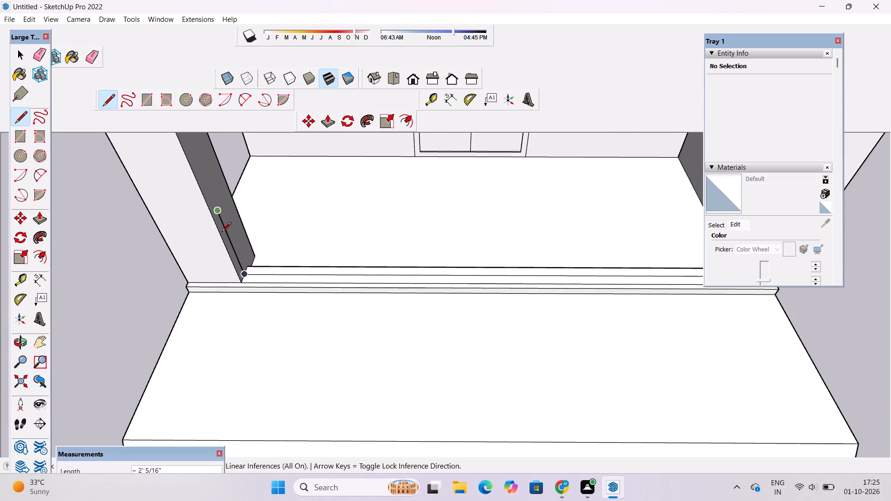
pyautogui.scroll(-5, 252, 229)
pyautogui.scroll(3, 426, 218)
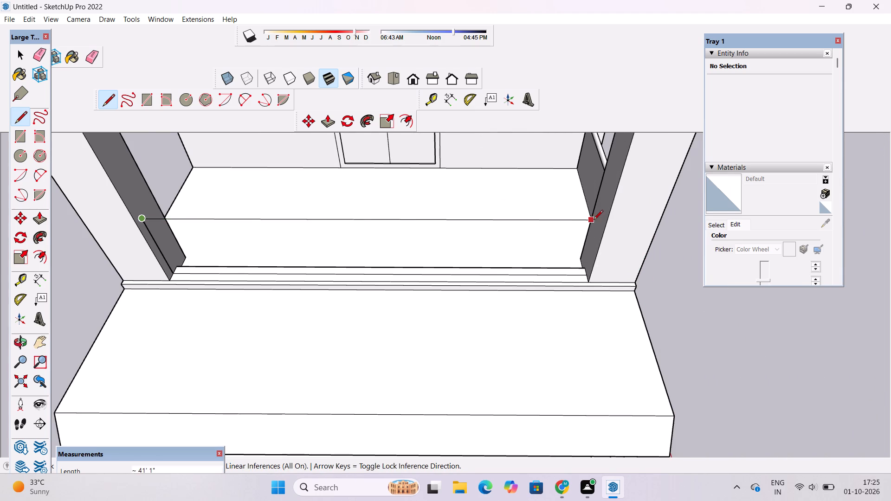
pyautogui.scroll(4, 594, 220)
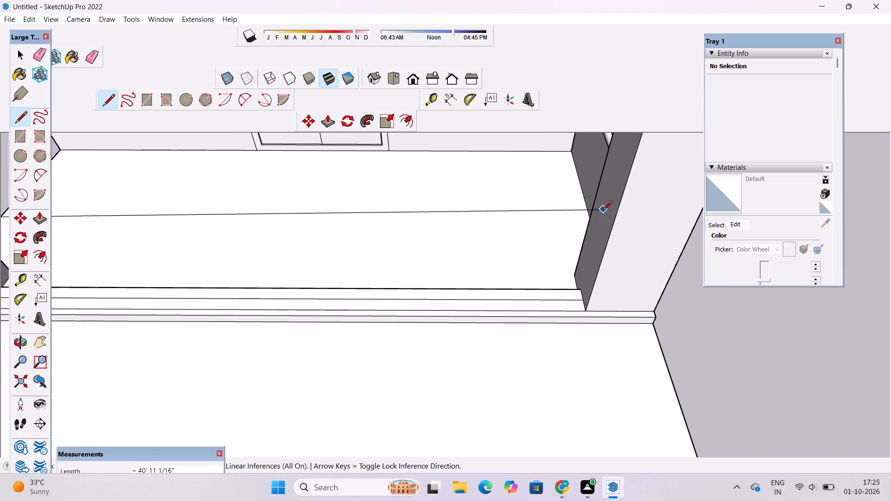
pyautogui.click(605, 222)
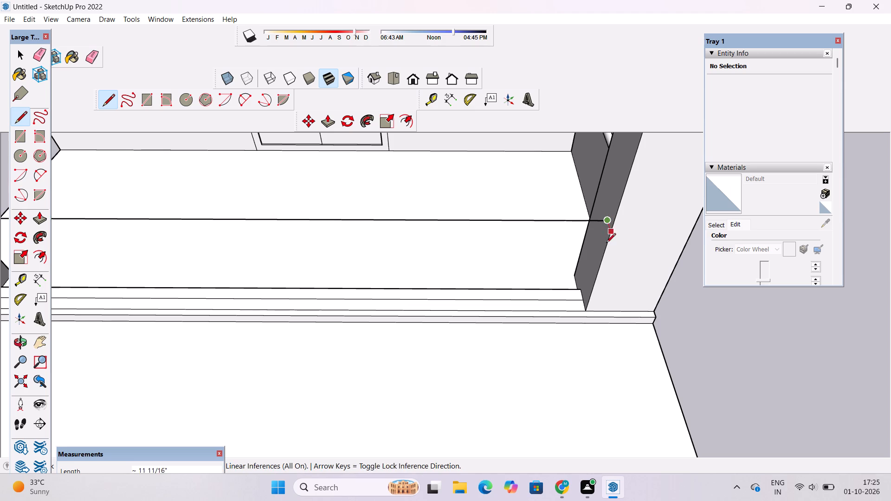
pyautogui.scroll(4, 579, 287)
pyautogui.click(583, 307)
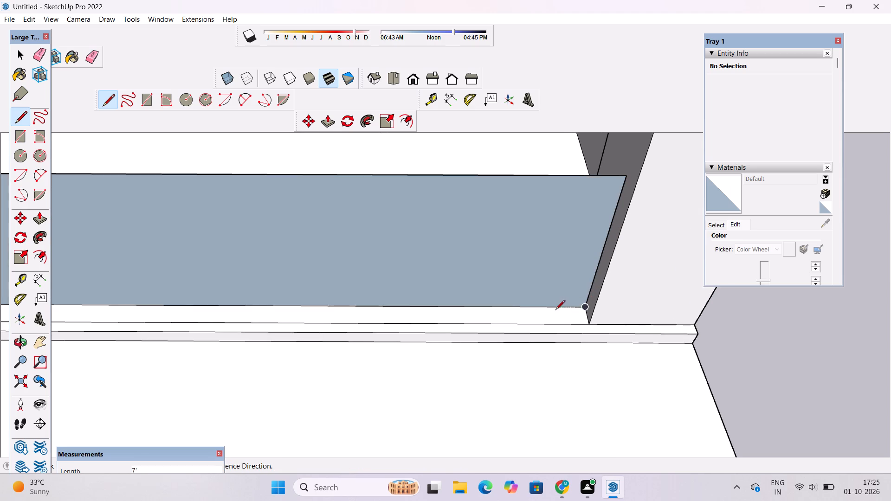
# Draw a 3" radius circle on the column face, centred on the front panel's top corner.
pyautogui.scroll(-4, 496, 317)
pyautogui.press('space')
pyautogui.press('c')
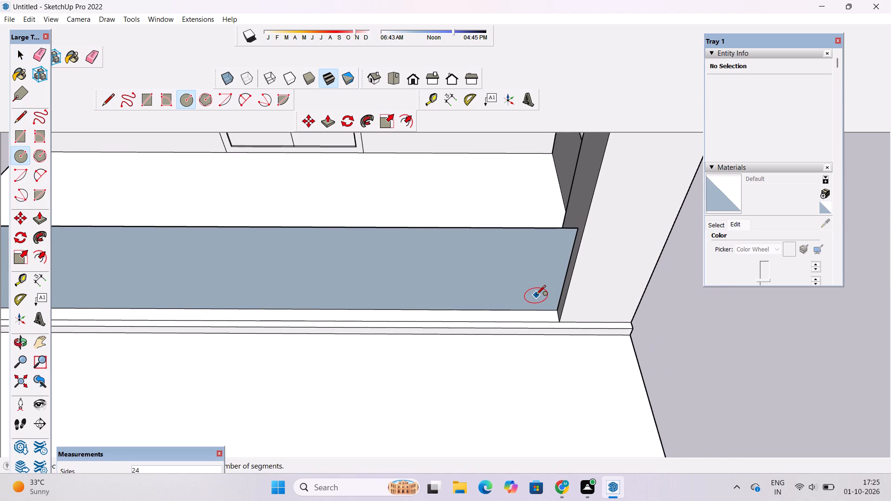
pyautogui.press('o')
pyautogui.moveTo(565, 311); pyautogui.dragTo(525, 295)
pyautogui.scroll(-3, 505, 288)
pyautogui.keyDown('shift'); pyautogui.moveTo(379, 286); pyautogui.dragTo(466, 315); pyautogui.keyUp('shift')
pyautogui.scroll(-4, 452, 303)
pyautogui.moveTo(337, 294); pyautogui.dragTo(318, 256)
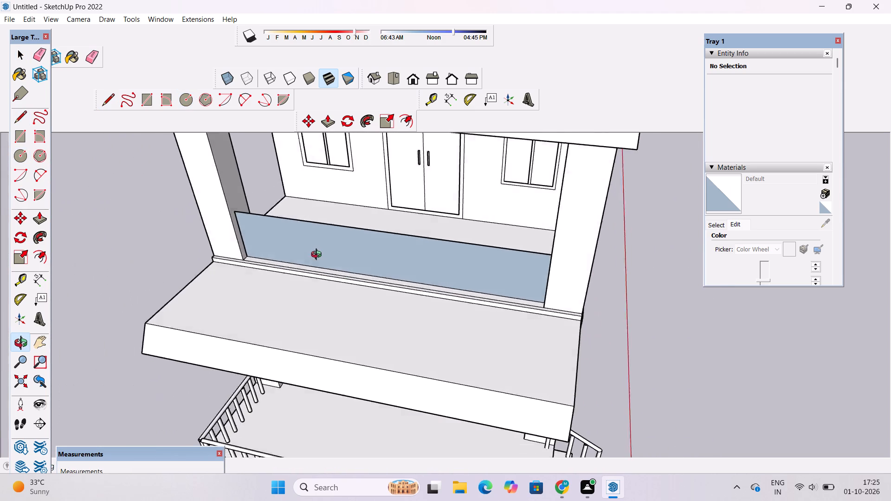
pyautogui.moveTo(318, 256); pyautogui.dragTo(316, 251)
pyautogui.scroll(8, 223, 201)
pyautogui.keyDown('shift'); pyautogui.moveTo(266, 193); pyautogui.dragTo(276, 230); pyautogui.keyUp('shift')
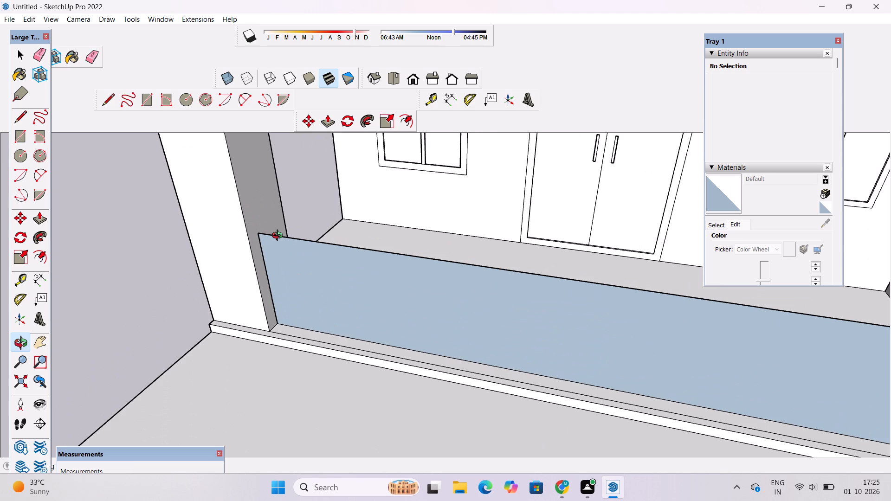
pyautogui.keyDown('shift'); pyautogui.moveTo(266, 259); pyautogui.dragTo(259, 294); pyautogui.keyUp('shift')
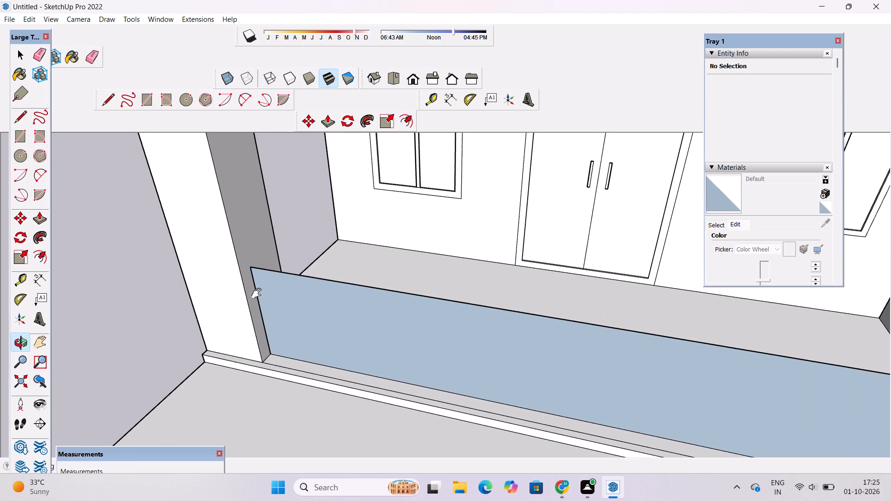
pyautogui.keyDown('shift'); pyautogui.scroll(3, 255, 292); pyautogui.keyUp('shift')
pyautogui.keyDown('shift'); pyautogui.moveTo(254, 289); pyautogui.dragTo(249, 254); pyautogui.keyUp('shift')
pyautogui.keyDown('shift'); pyautogui.scroll(3, 248, 248); pyautogui.keyUp('shift')
pyautogui.moveTo(261, 281); pyautogui.dragTo(275, 210)
pyautogui.keyDown('shift'); pyautogui.moveTo(278, 207); pyautogui.dragTo(261, 318); pyautogui.keyUp('shift')
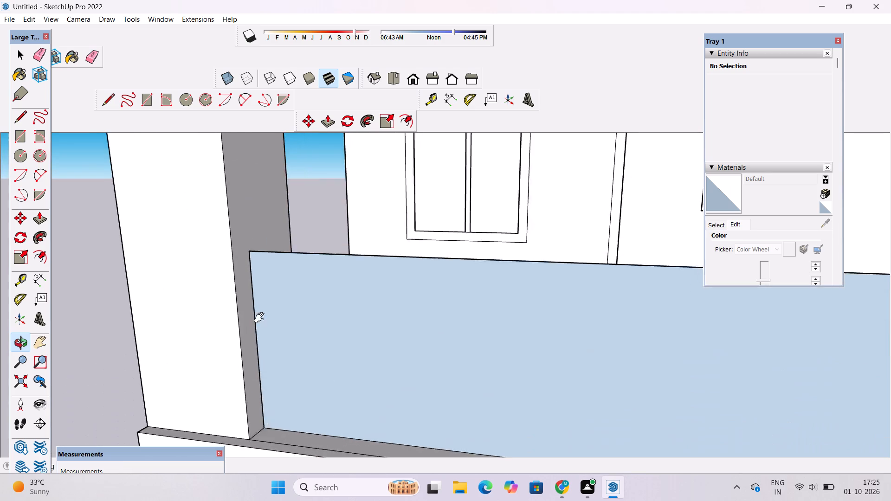
pyautogui.keyDown('shift'); pyautogui.moveTo(261, 318); pyautogui.dragTo(259, 321); pyautogui.keyUp('shift')
pyautogui.scroll(3, 251, 269)
pyautogui.moveTo(251, 264); pyautogui.dragTo(233, 300)
pyautogui.keyDown('shift'); pyautogui.scroll(6, 232, 294); pyautogui.keyUp('shift')
pyautogui.keyDown('shift'); pyautogui.moveTo(233, 294); pyautogui.dragTo(227, 307); pyautogui.keyUp('shift')
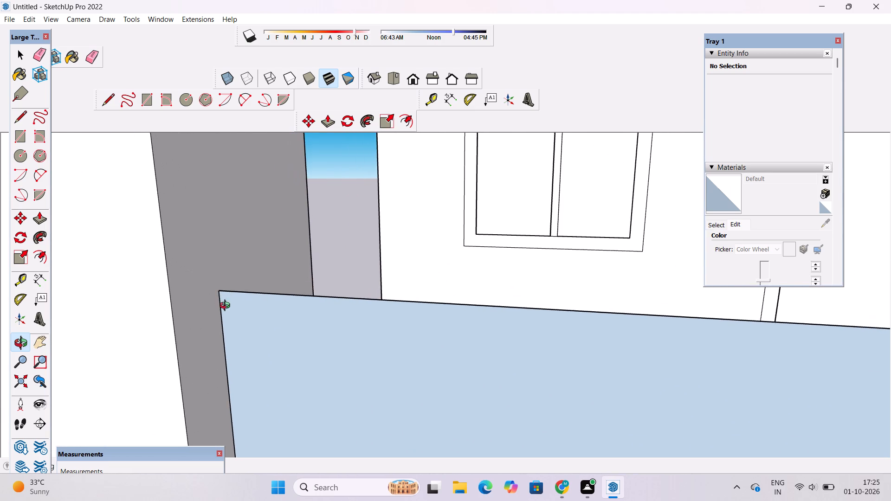
pyautogui.press('c')
pyautogui.scroll(3, 221, 293)
pyautogui.click(217, 295)
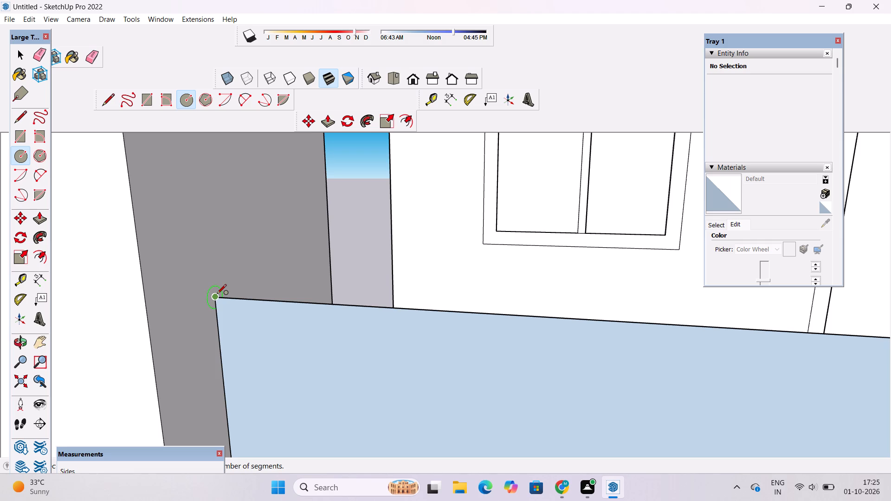
pyautogui.press('3')
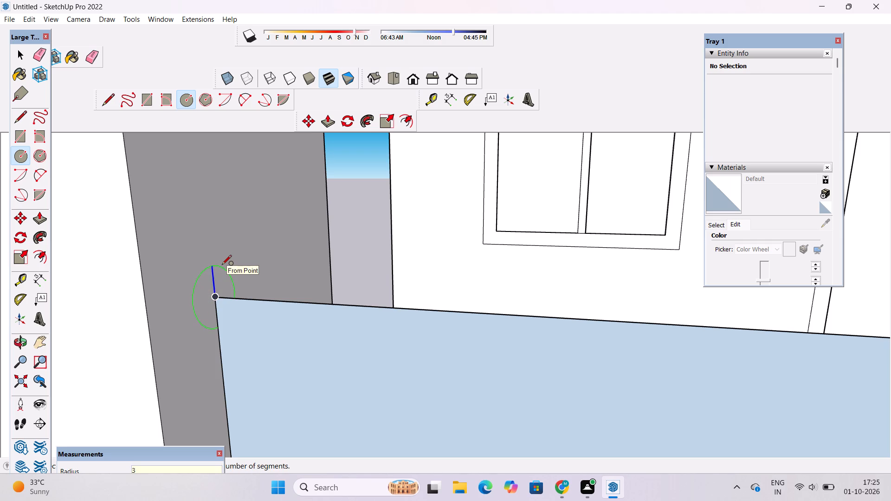
pyautogui.hotkey('shift', '"')
pyautogui.press('Return')
# Sweep the circle along the front panel's top edge with Follow Me to form a round handrail between the columns.
pyautogui.press('space')
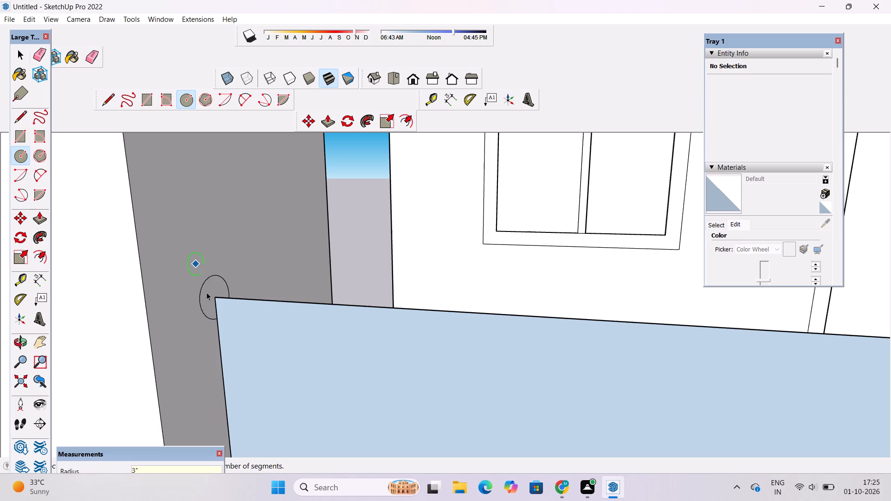
pyautogui.doubleClick(207, 292)
pyautogui.keyDown('ctrl'); pyautogui.click(225, 298); pyautogui.keyUp('ctrl')
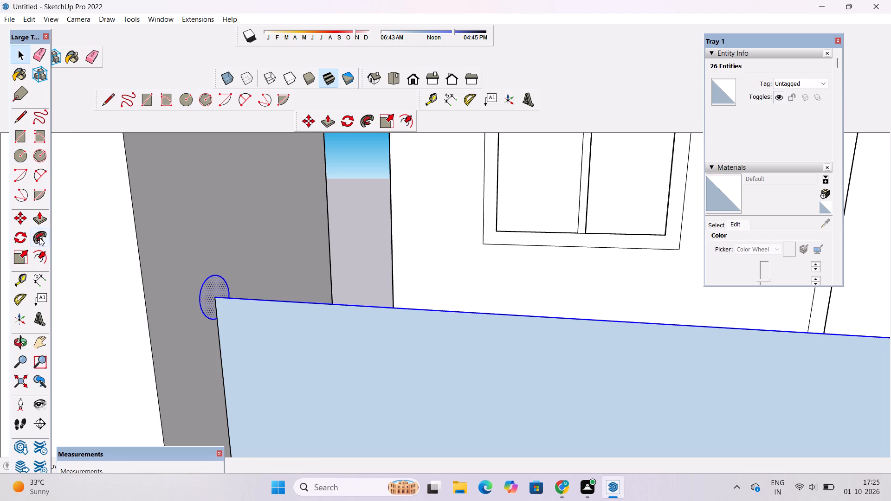
pyautogui.click(39, 238)
pyautogui.click(207, 289)
pyautogui.press('space')
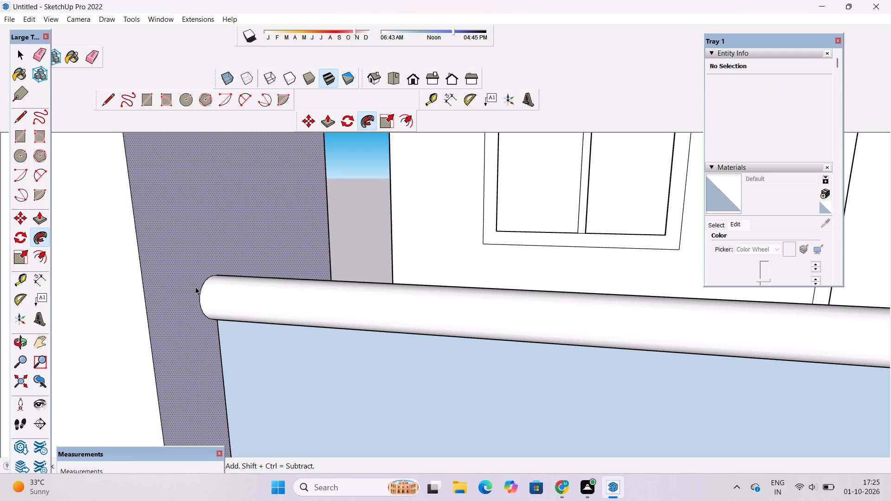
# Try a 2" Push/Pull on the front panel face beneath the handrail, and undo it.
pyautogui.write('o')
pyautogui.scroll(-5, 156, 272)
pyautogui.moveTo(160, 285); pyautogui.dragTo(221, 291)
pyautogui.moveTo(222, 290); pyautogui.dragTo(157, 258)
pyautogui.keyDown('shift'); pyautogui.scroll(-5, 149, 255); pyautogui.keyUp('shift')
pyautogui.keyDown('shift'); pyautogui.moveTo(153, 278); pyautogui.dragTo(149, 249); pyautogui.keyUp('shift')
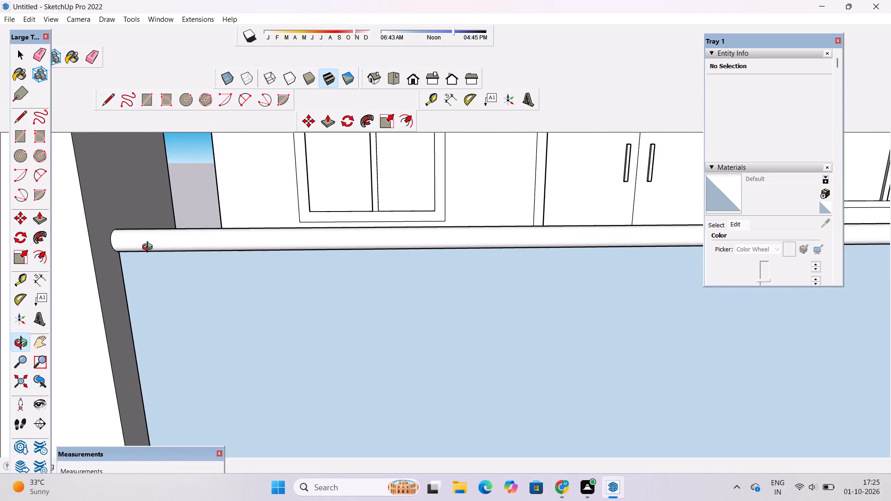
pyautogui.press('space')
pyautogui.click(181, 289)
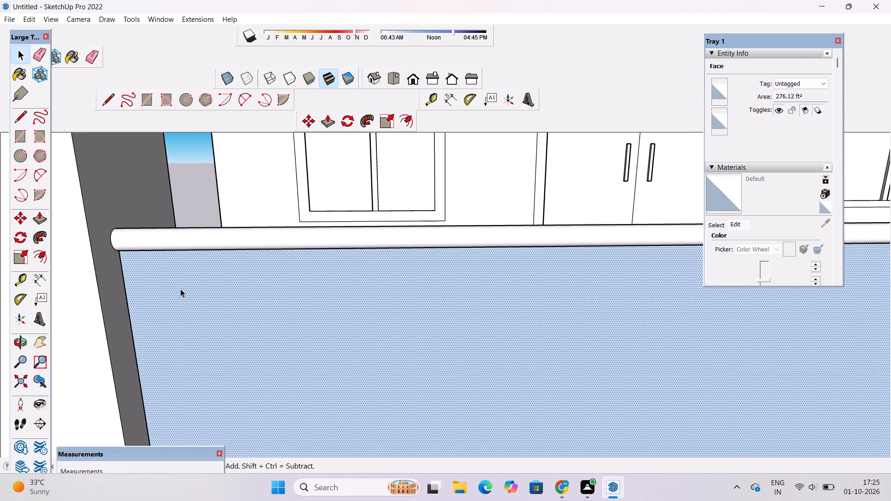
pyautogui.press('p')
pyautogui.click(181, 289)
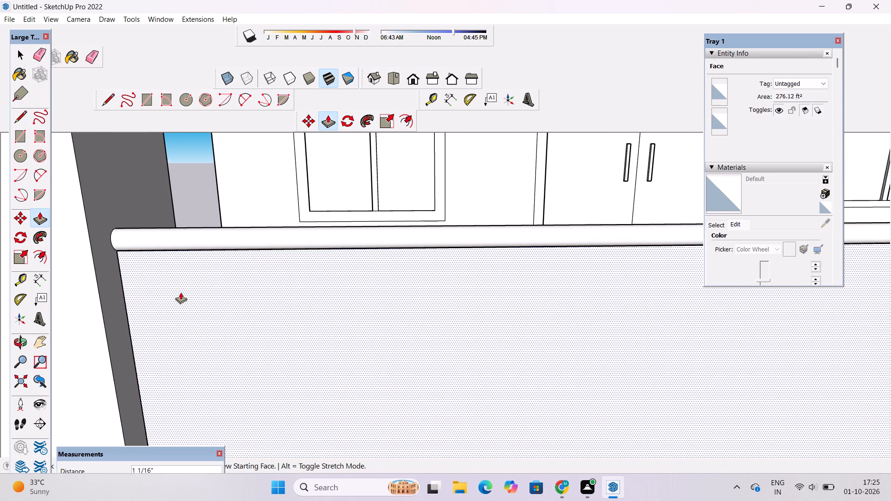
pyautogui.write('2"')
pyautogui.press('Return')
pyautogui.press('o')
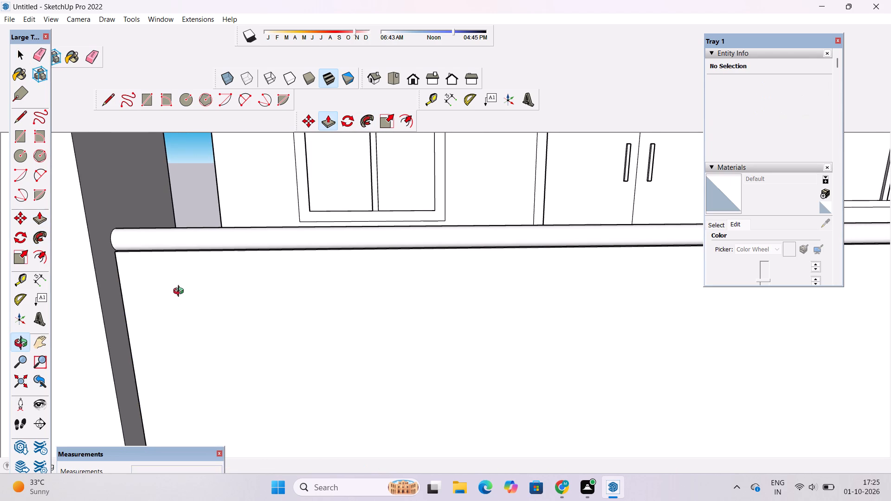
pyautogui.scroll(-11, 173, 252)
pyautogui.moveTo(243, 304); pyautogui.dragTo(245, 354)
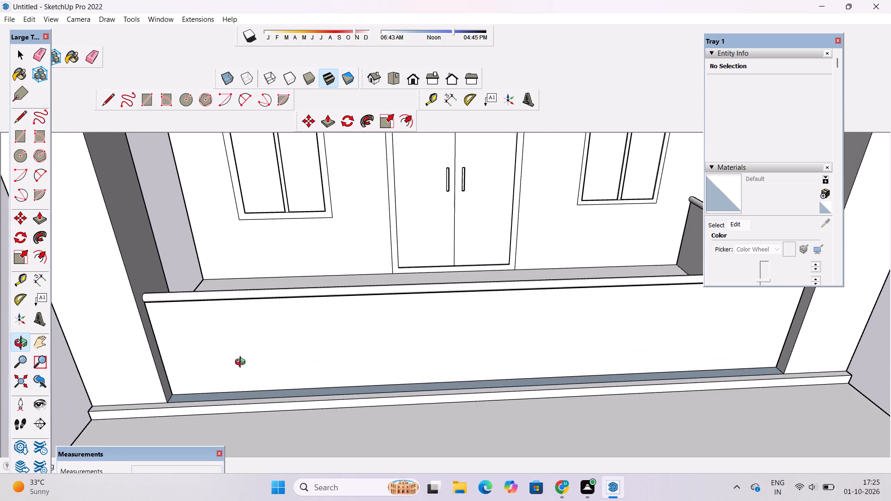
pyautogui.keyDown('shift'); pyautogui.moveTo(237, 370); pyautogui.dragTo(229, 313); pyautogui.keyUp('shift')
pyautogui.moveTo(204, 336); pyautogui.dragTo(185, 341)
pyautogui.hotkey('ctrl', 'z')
# Push/Pull the front balcony panel 2" with Create New Starting Face enabled.
pyautogui.scroll(5, 188, 317)
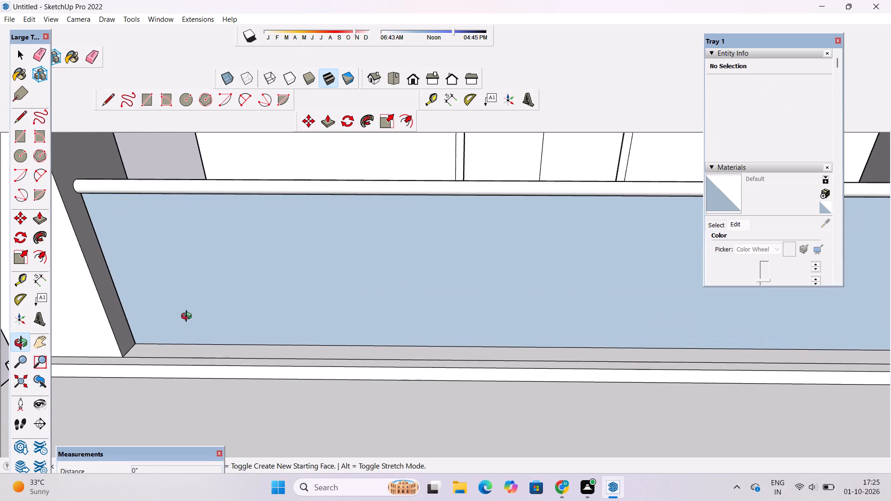
pyautogui.click(197, 304)
pyautogui.press('space')
pyautogui.click(210, 297)
pyautogui.press('p')
pyautogui.click(210, 297)
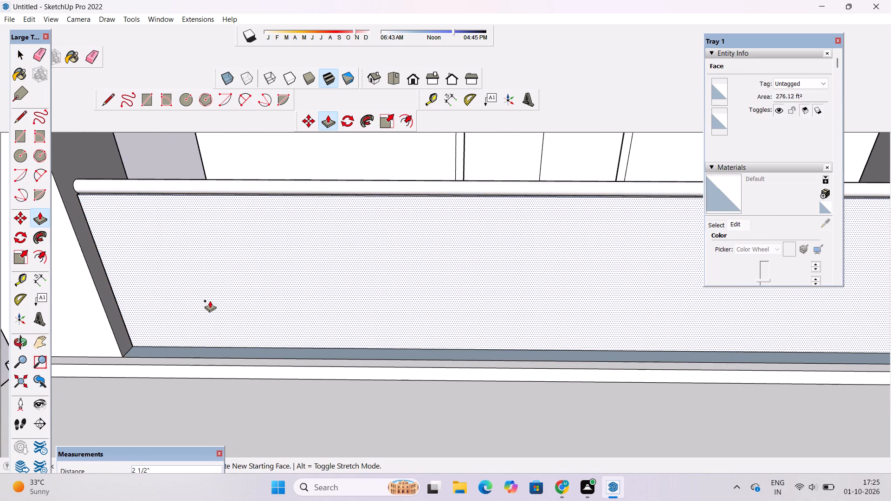
pyautogui.write('2"')
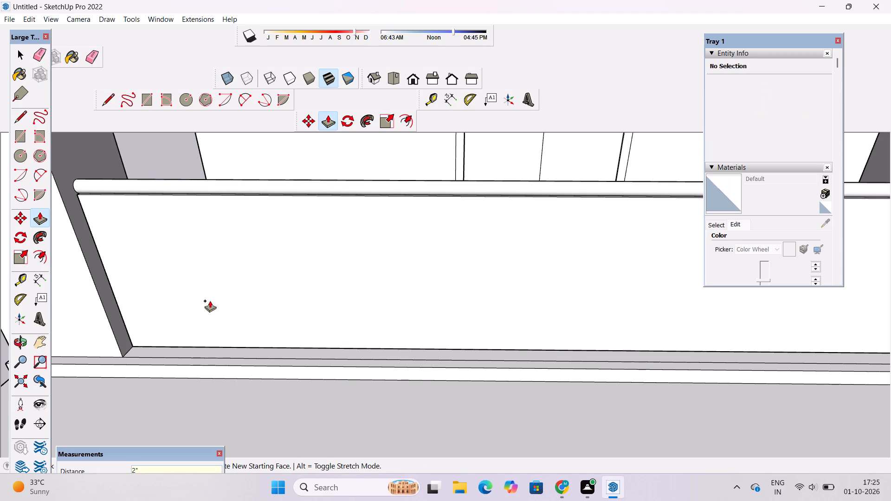
pyautogui.press('Return')
# Examine the front parapet from outside and the balcony's open end between the corner column and the house wall.
pyautogui.press('o')
pyautogui.scroll(-13, 204, 307)
pyautogui.moveTo(67, 340); pyautogui.dragTo(161, 311)
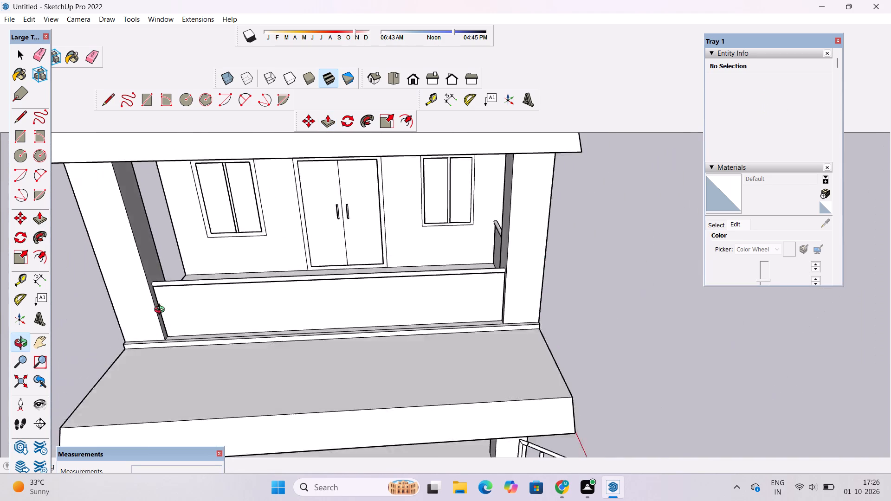
pyautogui.moveTo(161, 311); pyautogui.dragTo(423, 312)
pyautogui.keyDown('shift'); pyautogui.moveTo(458, 310); pyautogui.dragTo(264, 281); pyautogui.keyUp('shift')
pyautogui.moveTo(338, 335); pyautogui.dragTo(341, 363)
pyautogui.keyDown('shift'); pyautogui.moveTo(347, 374); pyautogui.dragTo(338, 291); pyautogui.keyUp('shift')
pyautogui.scroll(1, 388, 317)
pyautogui.moveTo(386, 319); pyautogui.dragTo(368, 253)
pyautogui.moveTo(372, 265); pyautogui.dragTo(378, 286)
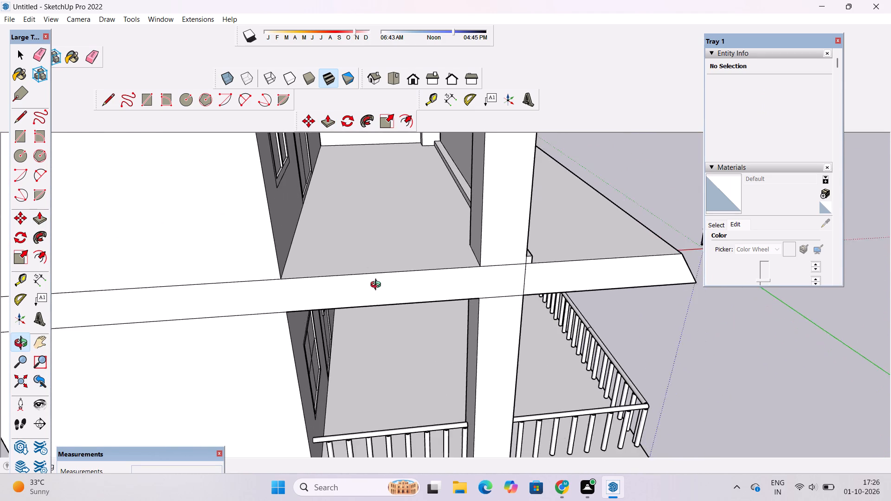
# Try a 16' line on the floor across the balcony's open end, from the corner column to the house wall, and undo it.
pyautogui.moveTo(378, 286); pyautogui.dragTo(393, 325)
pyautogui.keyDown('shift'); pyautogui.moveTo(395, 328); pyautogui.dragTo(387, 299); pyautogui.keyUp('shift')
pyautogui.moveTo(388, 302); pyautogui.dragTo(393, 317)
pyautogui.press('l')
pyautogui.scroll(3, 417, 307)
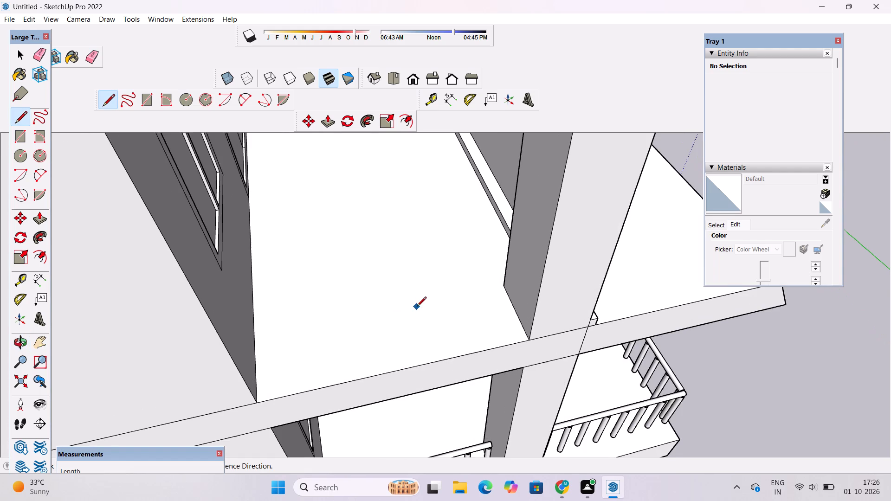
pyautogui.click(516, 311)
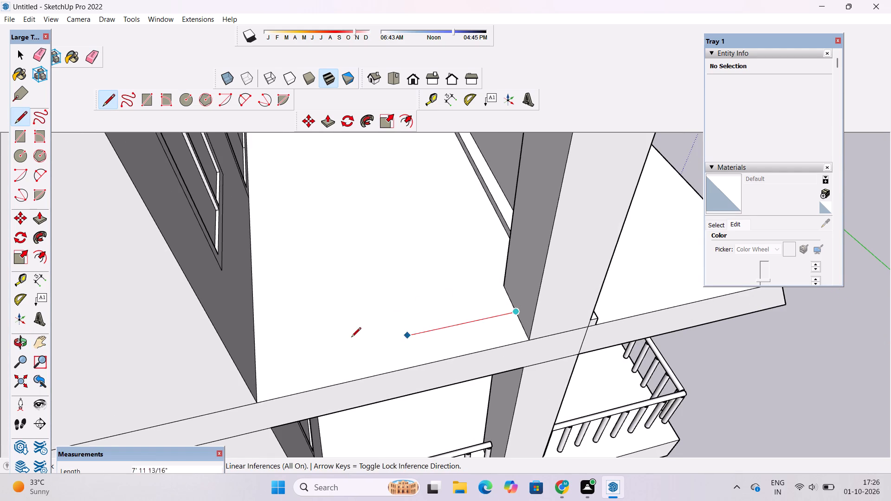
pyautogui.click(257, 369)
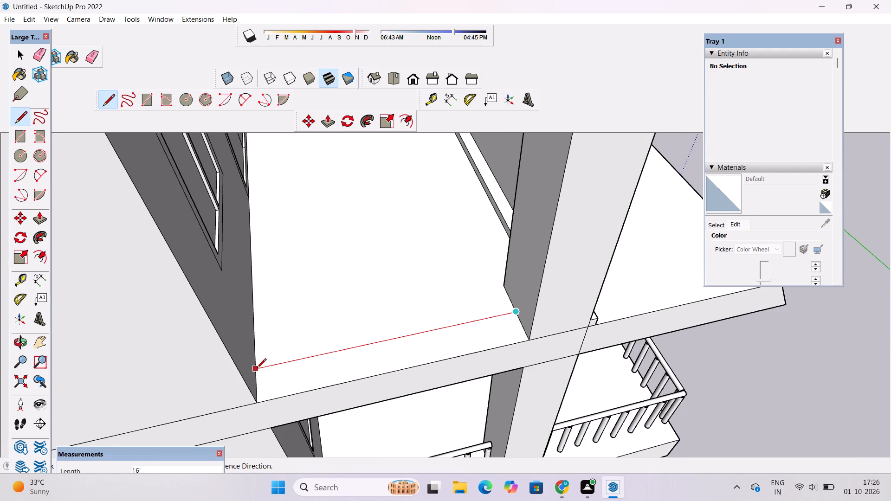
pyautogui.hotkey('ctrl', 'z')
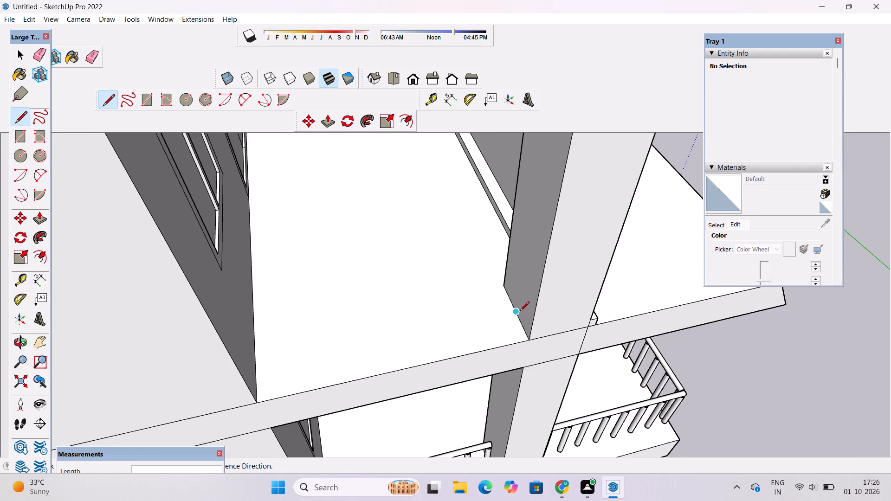
# Draw a vertical panel 16' long and 7' high across the balcony's open end, between the corner column and the house wall.
pyautogui.click(515, 314)
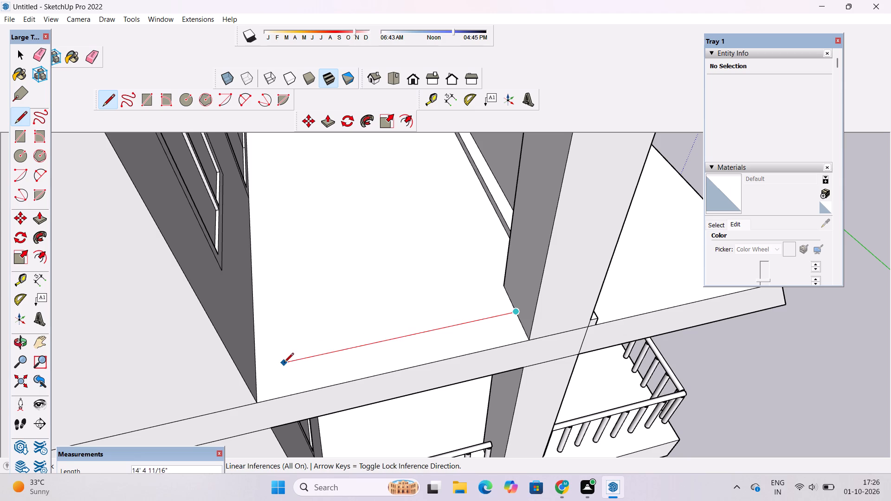
pyautogui.click(255, 368)
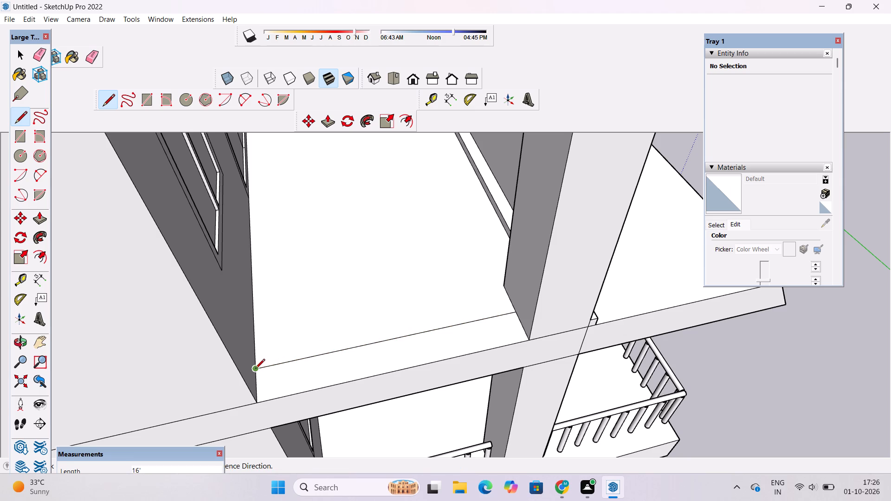
pyautogui.click(255, 369)
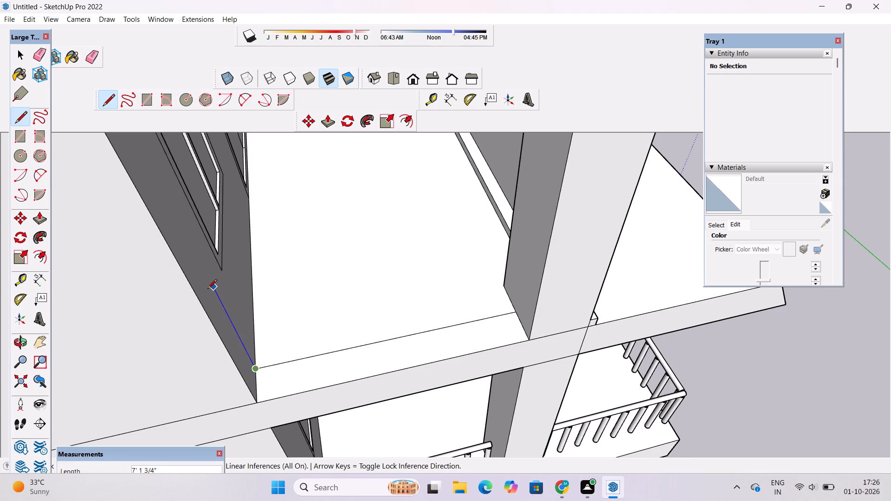
pyautogui.write("7'")
pyautogui.press('Return')
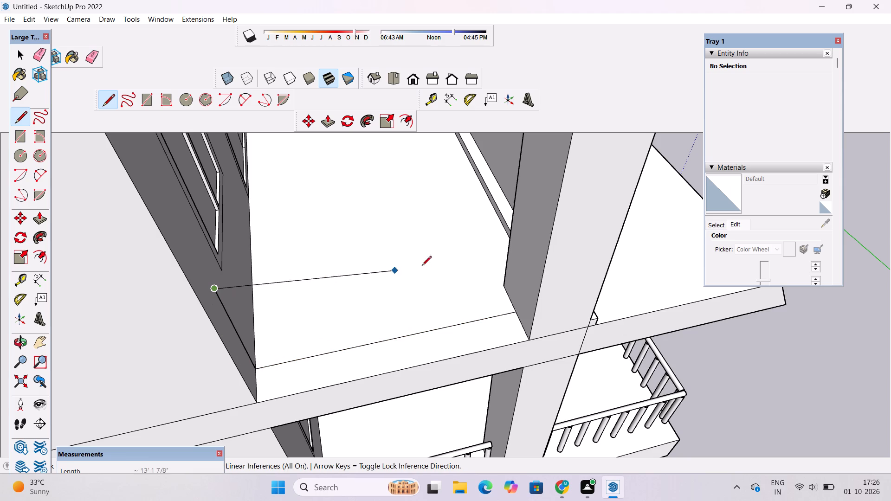
pyautogui.click(527, 231)
pyautogui.click(517, 311)
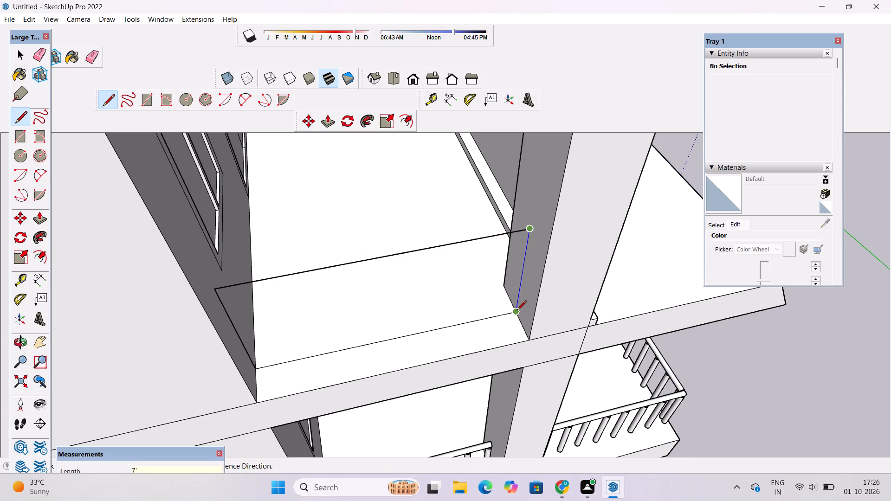
pyautogui.press('space')
# Draw a 3" radius circle on the column face, centred on the end panel's upper corner.
pyautogui.write('c')
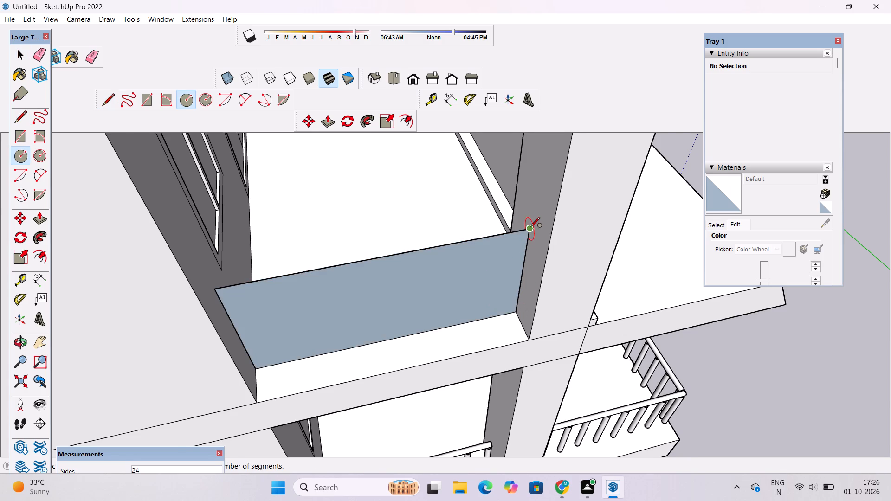
pyautogui.scroll(2, 530, 227)
pyautogui.click(528, 228)
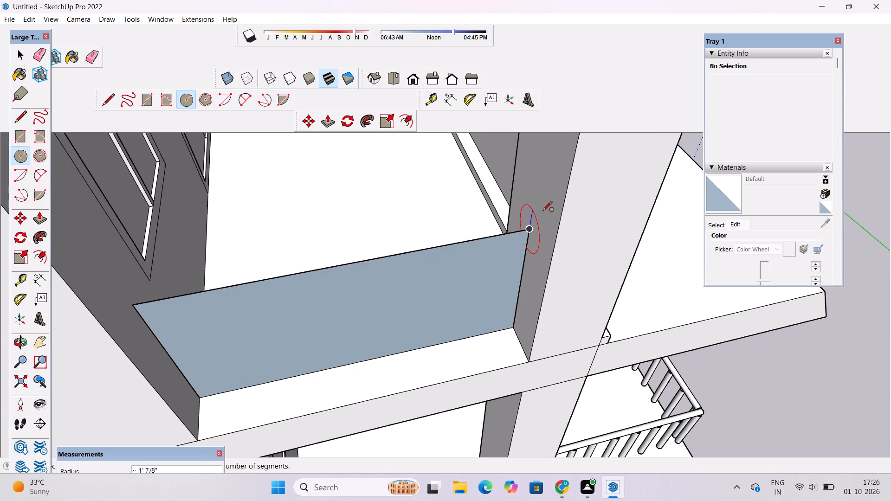
pyautogui.write('3"')
pyautogui.press('Return')
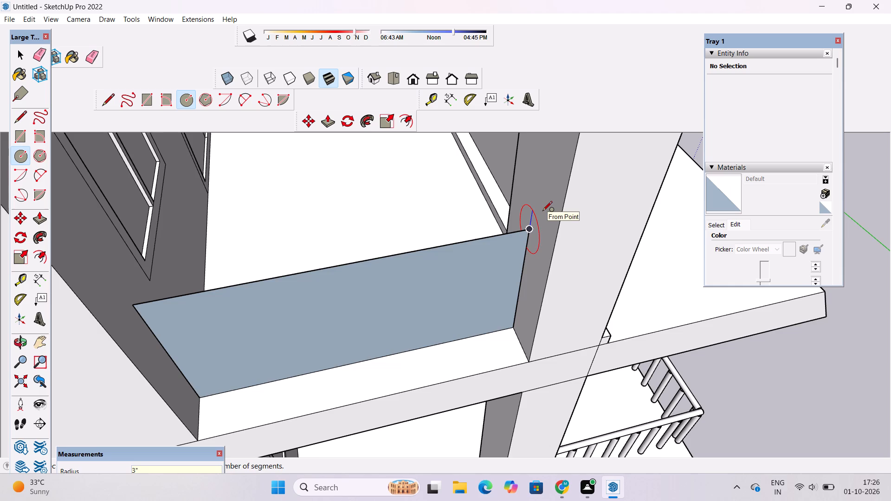
# Sweep the circle along the end panel's top edge with Follow Me to form a round handrail.
pyautogui.press('space')
pyautogui.scroll(15, 529, 231)
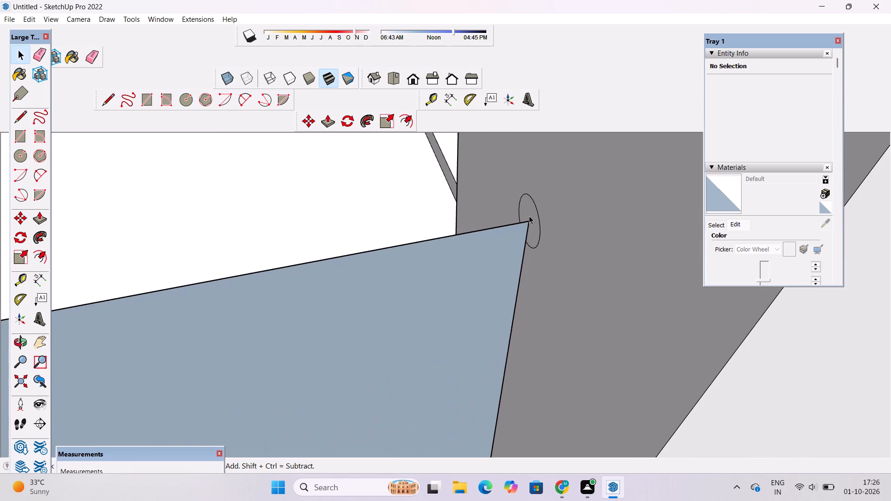
pyautogui.doubleClick(529, 216)
pyautogui.keyDown('ctrl'); pyautogui.click(520, 223); pyautogui.keyUp('ctrl')
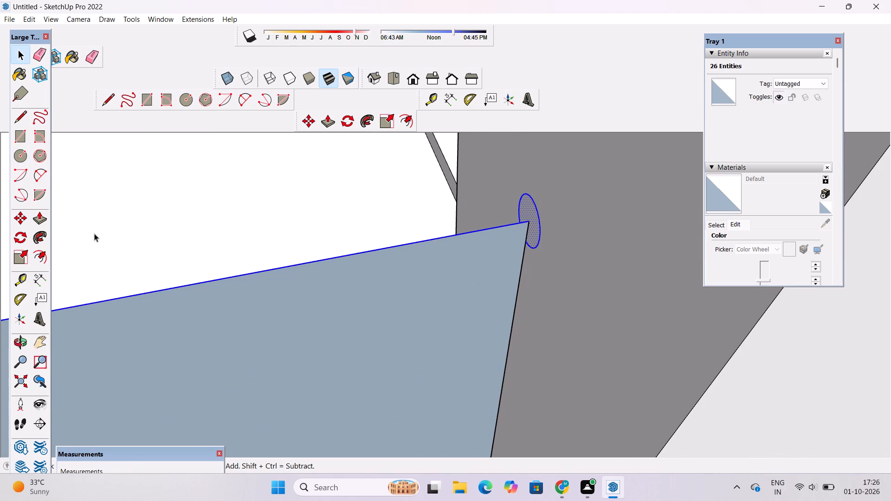
pyautogui.click(39, 234)
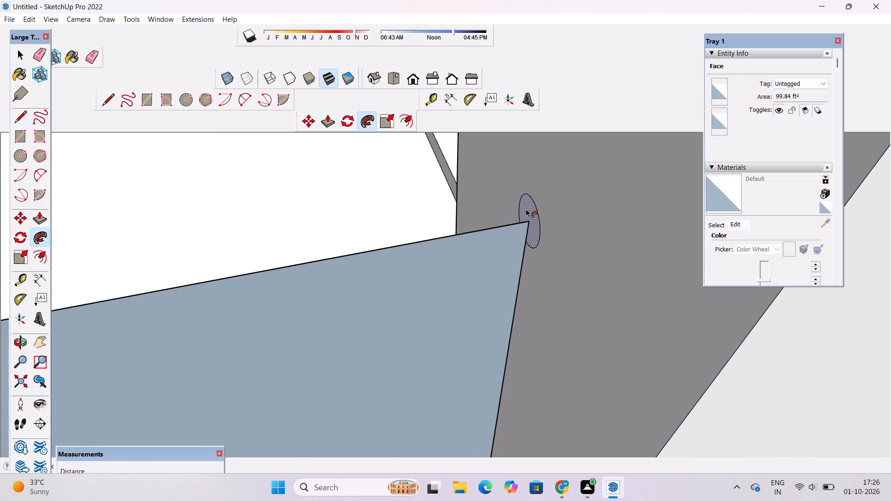
pyautogui.click(526, 209)
# Push/Pull the end panel face beneath the handrail 2".
pyautogui.scroll(-11, 503, 219)
pyautogui.press('o')
pyautogui.moveTo(511, 250); pyautogui.dragTo(480, 227)
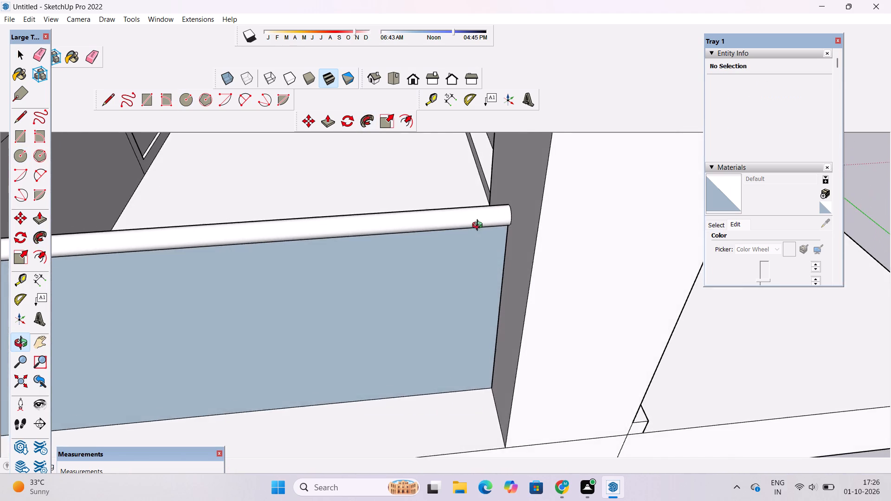
pyautogui.scroll(-3, 479, 226)
pyautogui.keyDown('shift'); pyautogui.moveTo(424, 250); pyautogui.dragTo(467, 249); pyautogui.keyUp('shift')
pyautogui.moveTo(460, 262); pyautogui.dragTo(454, 238)
pyautogui.keyDown('shift'); pyautogui.moveTo(445, 240); pyautogui.dragTo(467, 246); pyautogui.keyUp('shift')
pyautogui.press('space')
pyautogui.click(418, 284)
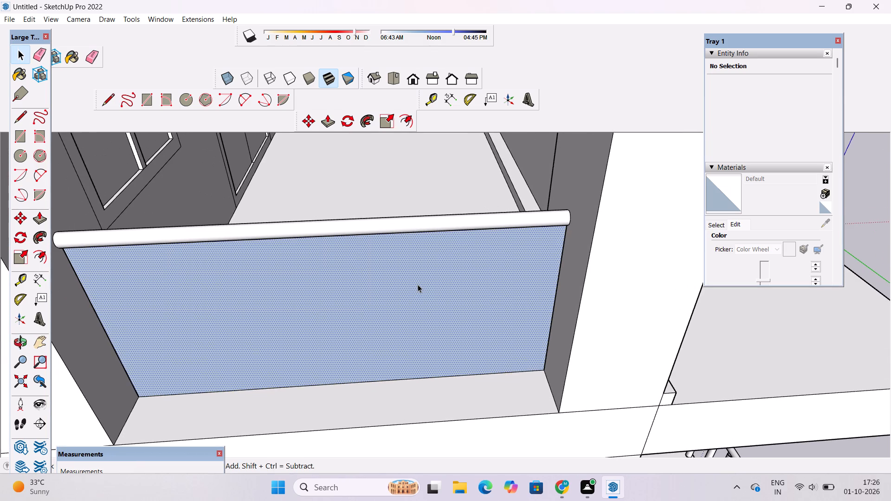
pyautogui.press('p')
pyautogui.click(418, 284)
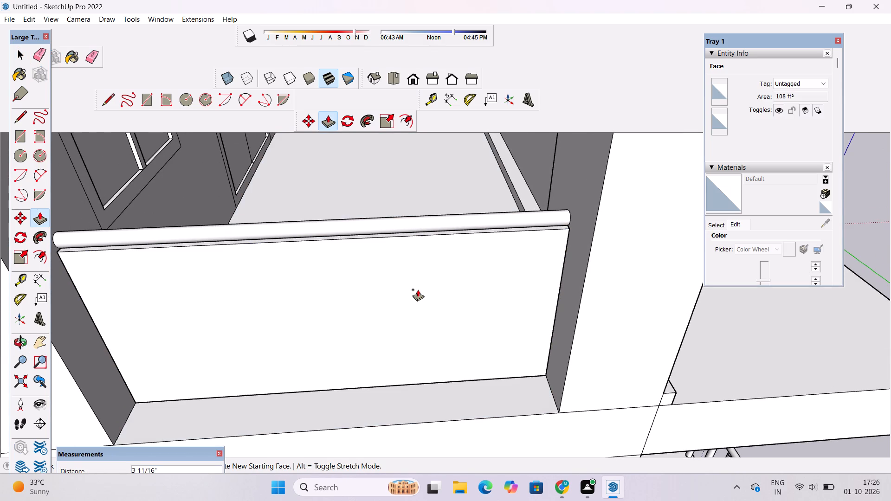
pyautogui.write('2"')
pyautogui.press('Return')
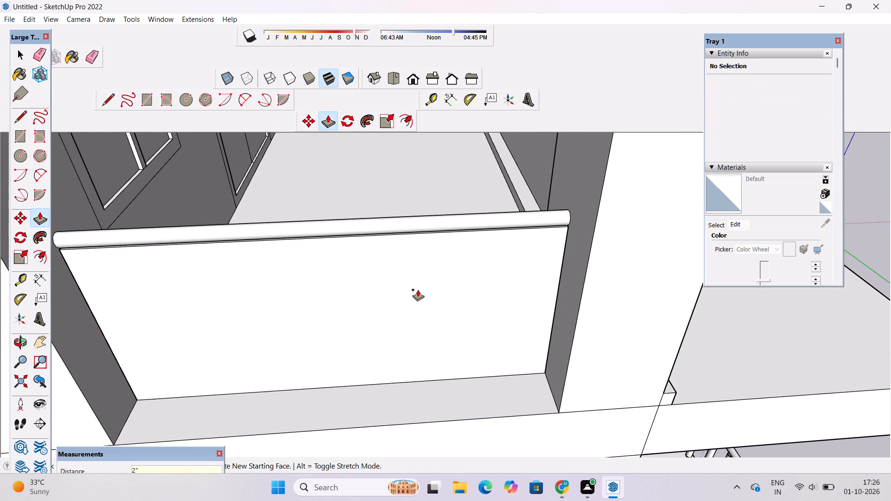
# Examine the balcony parapets, canopy, porch and both ends of the house from outside.
pyautogui.press('o')
pyautogui.scroll(-11, 410, 275)
pyautogui.moveTo(465, 295); pyautogui.dragTo(313, 249)
pyautogui.scroll(-5, 312, 249)
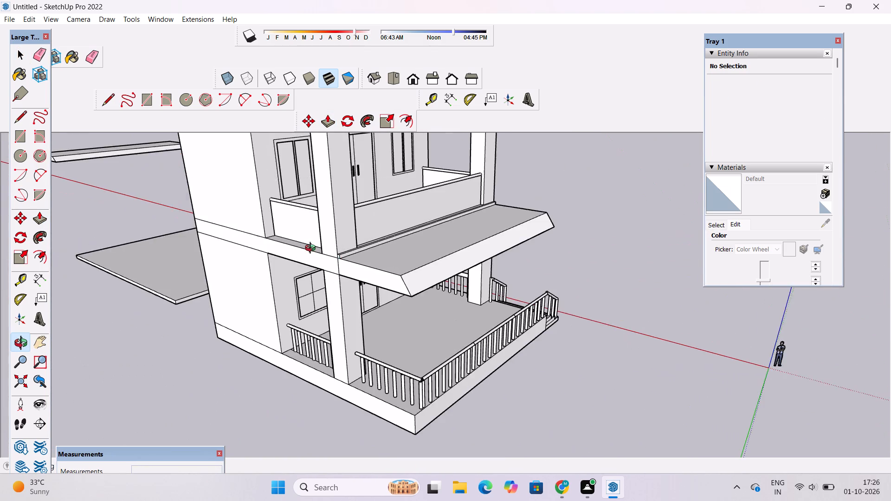
pyautogui.scroll(-1, 312, 249)
pyautogui.moveTo(423, 285); pyautogui.dragTo(329, 218)
pyautogui.scroll(7, 421, 178)
pyautogui.moveTo(531, 206); pyautogui.dragTo(438, 255)
pyautogui.scroll(-3, 430, 257)
pyautogui.moveTo(457, 270); pyautogui.dragTo(413, 252)
pyautogui.keyDown('shift'); pyautogui.moveTo(414, 248); pyautogui.dragTo(415, 282); pyautogui.keyUp('shift')
pyautogui.scroll(-4, 415, 280)
pyautogui.moveTo(474, 307); pyautogui.dragTo(433, 312)
pyautogui.scroll(2, 417, 309)
pyautogui.scroll(-3, 417, 309)
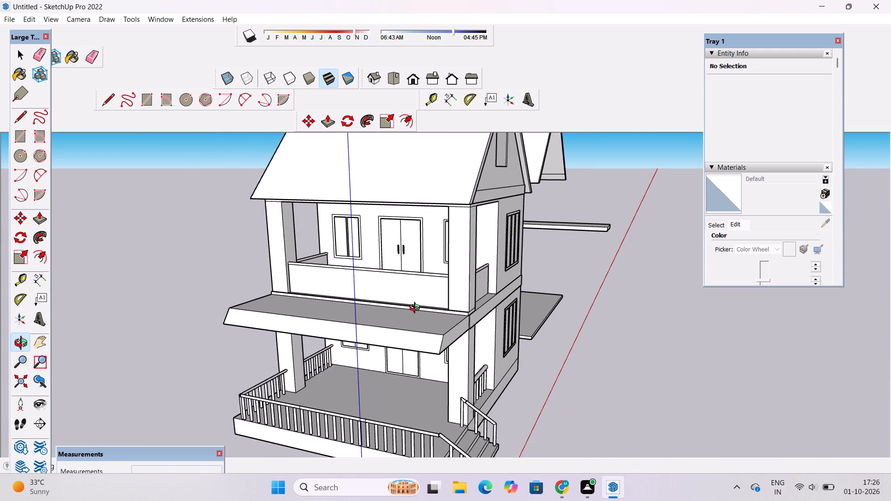
pyautogui.moveTo(504, 333); pyautogui.dragTo(373, 275)
pyautogui.keyDown('shift'); pyautogui.moveTo(426, 329); pyautogui.dragTo(359, 339); pyautogui.keyUp('shift')
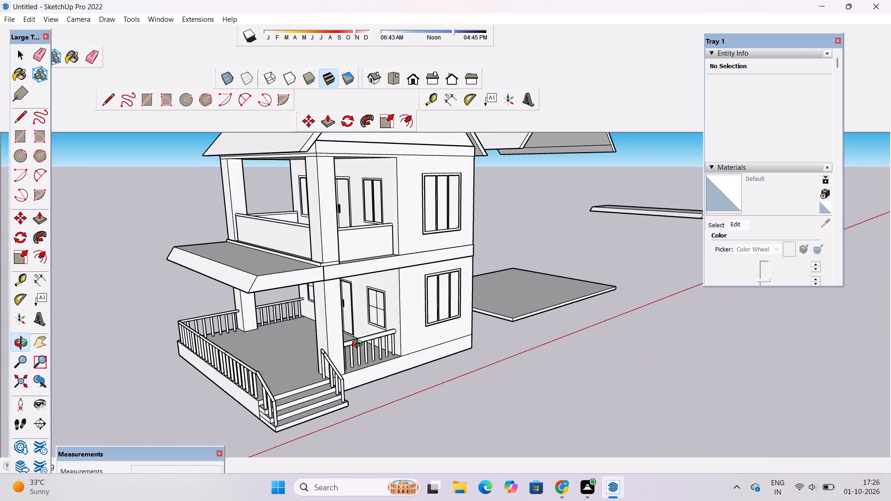
pyautogui.keyDown('shift'); pyautogui.moveTo(382, 353); pyautogui.dragTo(319, 358); pyautogui.keyUp('shift')
pyautogui.moveTo(376, 357); pyautogui.dragTo(314, 363)
pyautogui.keyDown('shift'); pyautogui.moveTo(314, 363); pyautogui.dragTo(335, 340); pyautogui.keyUp('shift')
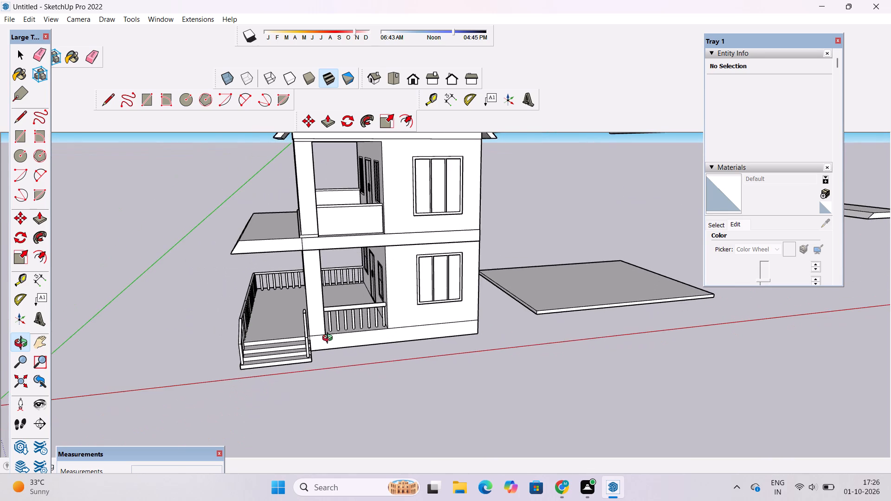
pyautogui.scroll(3, 329, 339)
pyautogui.keyDown('shift'); pyautogui.moveTo(329, 338); pyautogui.dragTo(324, 378); pyautogui.keyUp('shift')
pyautogui.keyDown('shift'); pyautogui.scroll(-5, 323, 371); pyautogui.keyUp('shift')
pyautogui.keyDown('shift'); pyautogui.moveTo(328, 364); pyautogui.dragTo(307, 398); pyautogui.keyUp('shift')
# Delete the spare floor slab, canopy strip and gable roof copy lying beside the house.
pyautogui.press('space')
pyautogui.scroll(-2, 254, 326)
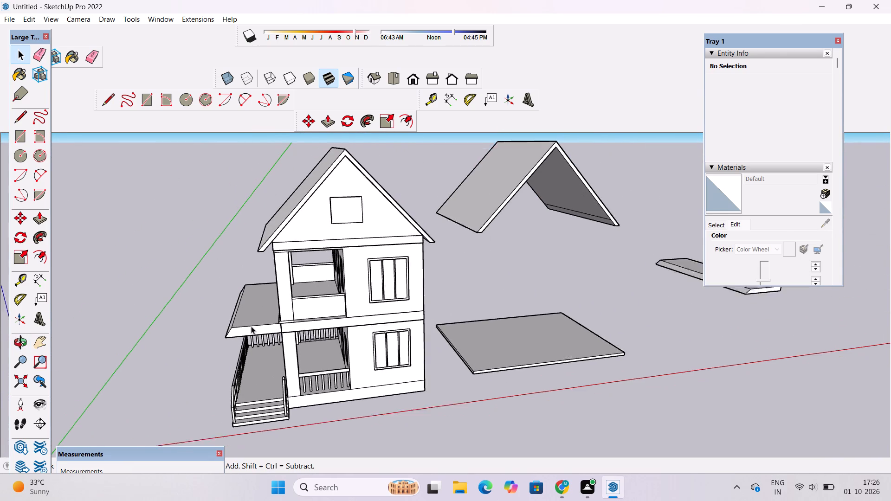
pyautogui.scroll(-3, 251, 326)
pyautogui.click(452, 351)
pyautogui.press('Delete')
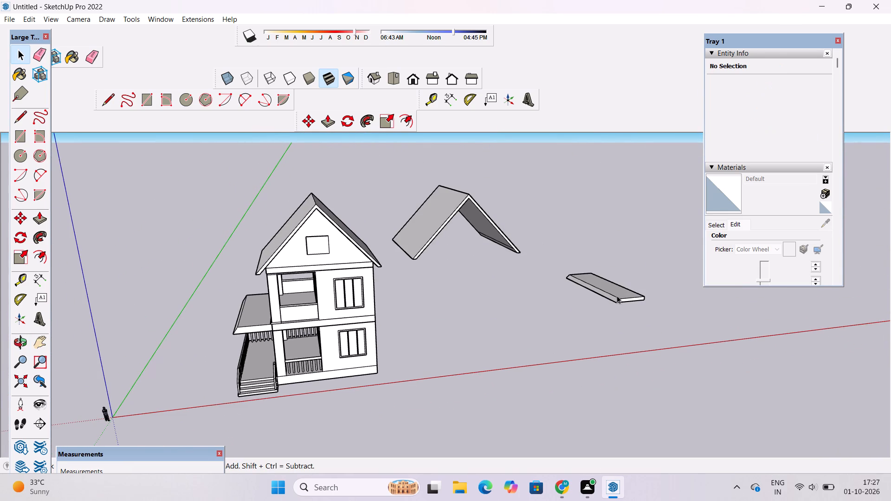
pyautogui.click(618, 295)
pyautogui.press('Delete')
pyautogui.moveTo(670, 261); pyautogui.dragTo(554, 313)
pyautogui.press('Delete')
pyautogui.moveTo(563, 213); pyautogui.dragTo(461, 225)
pyautogui.press('Delete')
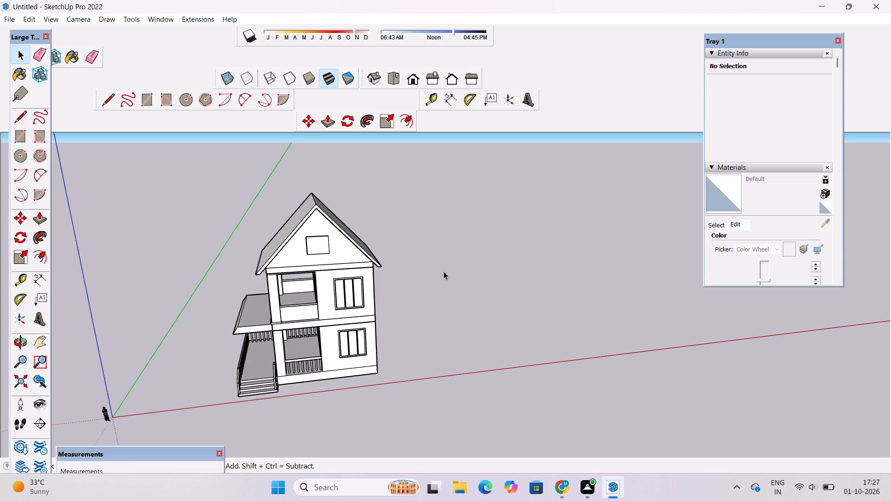
# Examine the house's gable end and roof slopes from eye level and from above.
pyautogui.press('o')
pyautogui.scroll(-4, 456, 295)
pyautogui.moveTo(434, 310); pyautogui.dragTo(375, 304)
pyautogui.scroll(2, 358, 290)
pyautogui.keyDown('shift'); pyautogui.moveTo(357, 289); pyautogui.dragTo(400, 295); pyautogui.keyUp('shift')
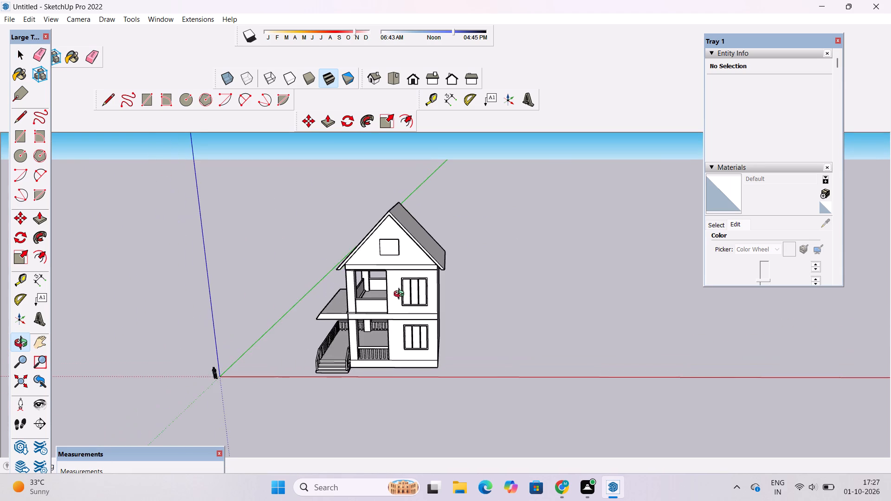
pyautogui.moveTo(373, 305); pyautogui.dragTo(436, 377)
pyautogui.scroll(2, 423, 335)
pyautogui.moveTo(423, 331); pyautogui.dragTo(357, 316)
pyautogui.moveTo(356, 316); pyautogui.dragTo(339, 306)
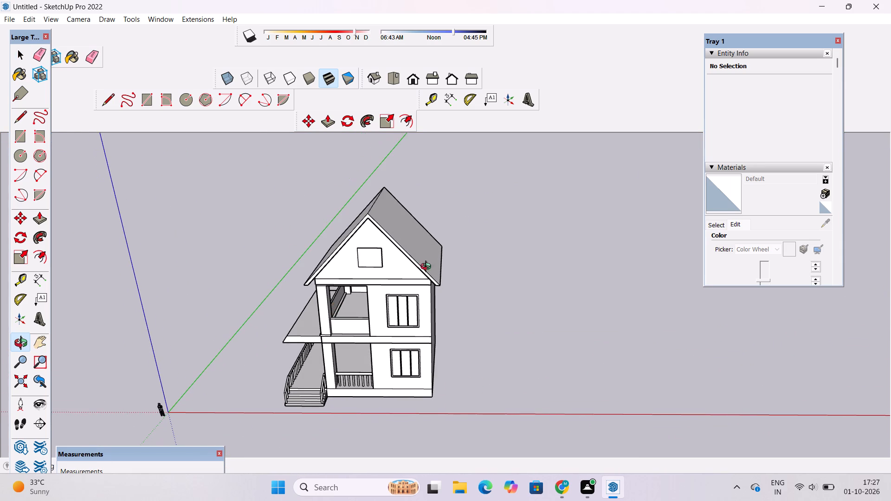
# Paint both slopes of the gable roof with Roofing Tile Spanish from the Roofing materials.
pyautogui.click(735, 168)
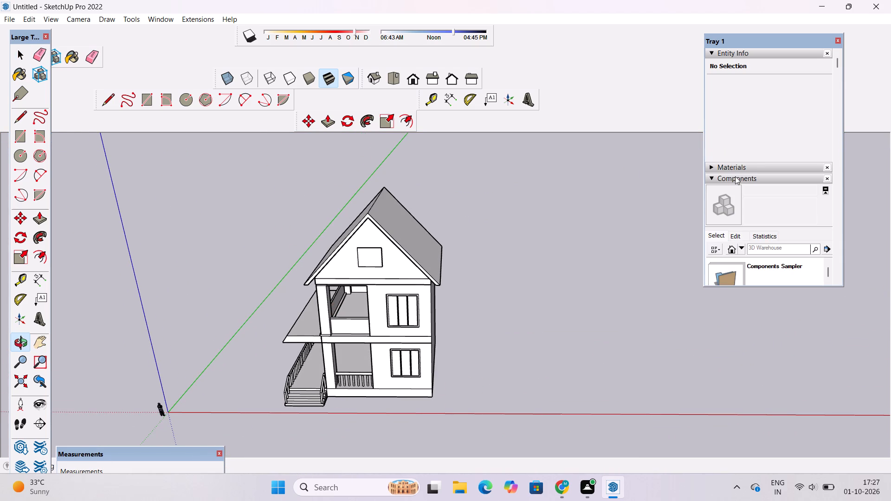
pyautogui.click(724, 167)
pyautogui.scroll(-1, 715, 114)
pyautogui.click(716, 168)
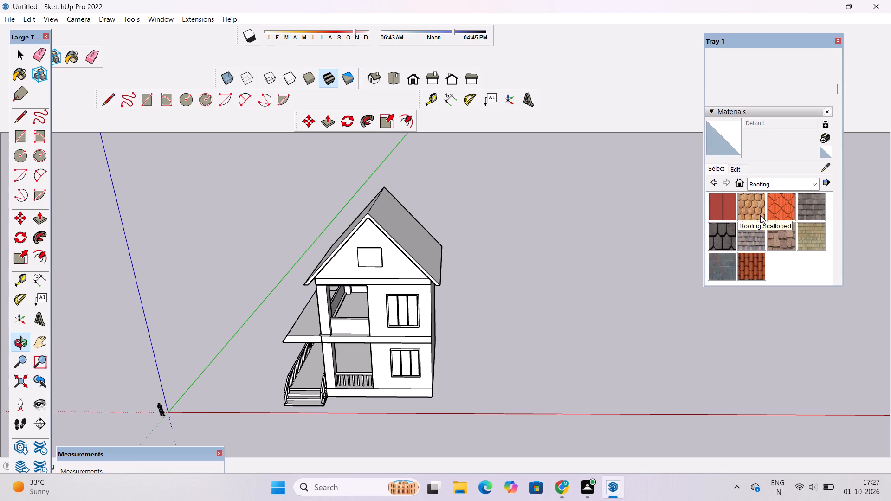
pyautogui.click(747, 270)
pyautogui.scroll(-4, 790, 262)
pyautogui.scroll(1, 755, 228)
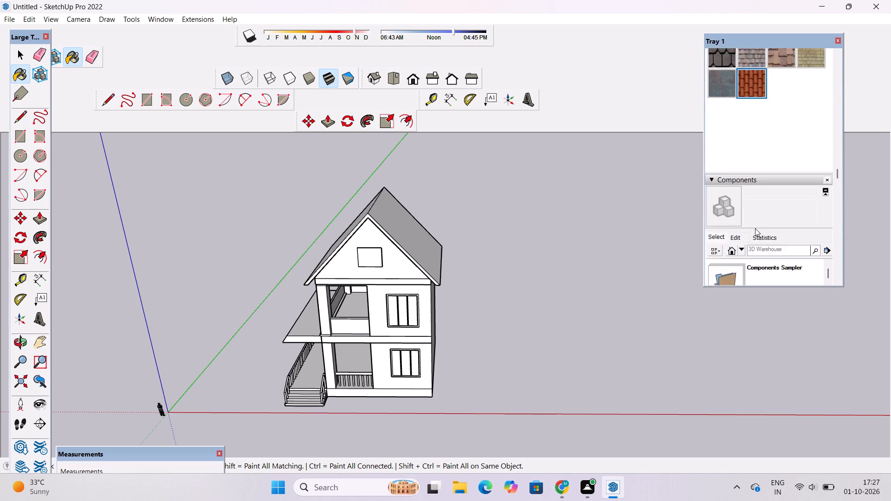
pyautogui.scroll(3, 755, 228)
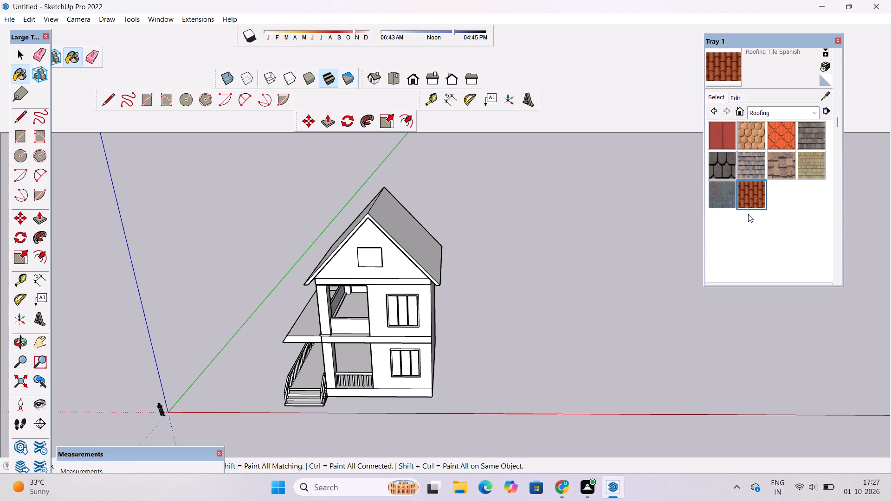
pyautogui.scroll(-2, 528, 250)
pyautogui.scroll(8, 346, 219)
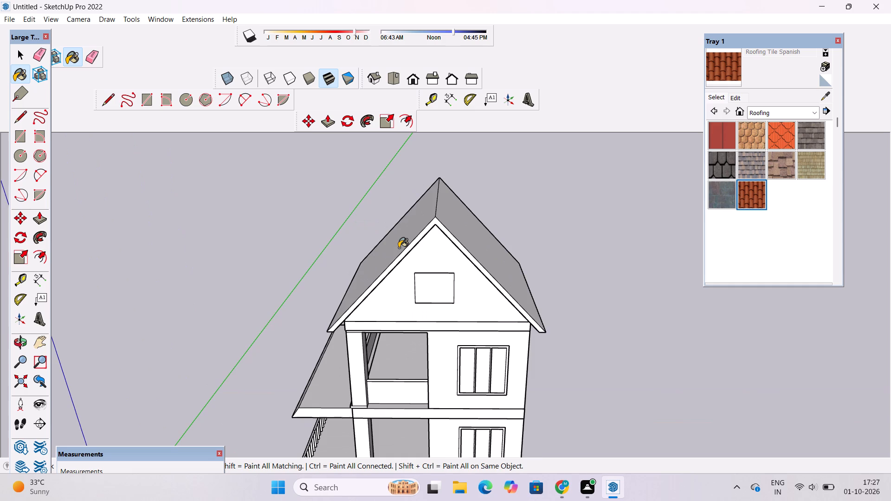
pyautogui.click(399, 248)
pyautogui.scroll(15, 400, 248)
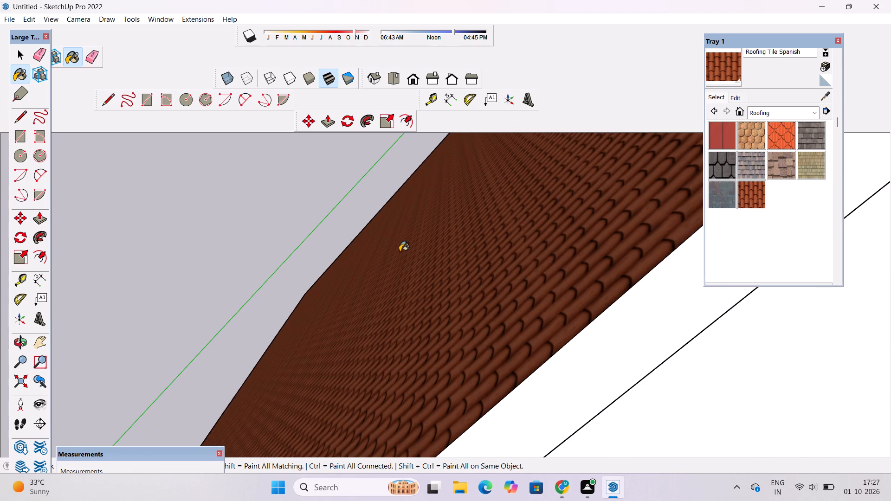
pyautogui.scroll(-12, 311, 237)
pyautogui.scroll(5, 431, 221)
pyautogui.click(431, 221)
pyautogui.scroll(-4, 431, 221)
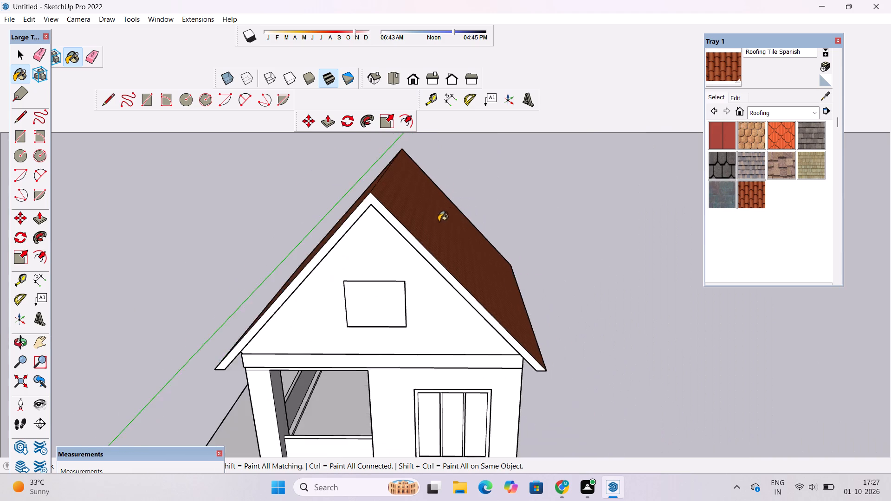
# Enlarge the Roofing Tile Spanish texture on the gable roof, trying a height of 4' and settling on 5'.
pyautogui.scroll(-8, 439, 221)
pyautogui.press('o')
pyautogui.scroll(4, 383, 213)
pyautogui.moveTo(388, 220); pyautogui.dragTo(468, 231)
pyautogui.scroll(3, 468, 231)
pyautogui.keyDown('shift'); pyautogui.moveTo(465, 231); pyautogui.dragTo(433, 245); pyautogui.keyUp('shift')
pyautogui.moveTo(433, 246); pyautogui.dragTo(459, 246)
pyautogui.scroll(4, 465, 243)
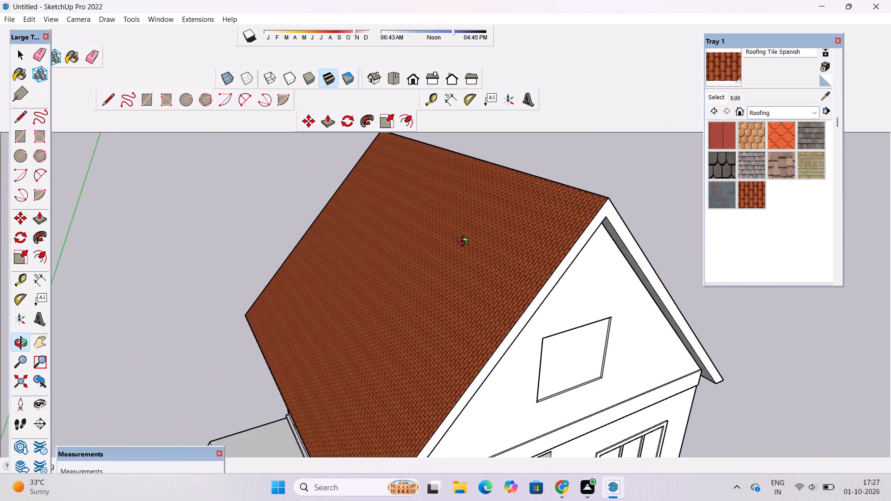
pyautogui.keyDown('shift'); pyautogui.moveTo(465, 243); pyautogui.dragTo(414, 238); pyautogui.keyUp('shift')
pyautogui.keyDown('shift'); pyautogui.moveTo(414, 238); pyautogui.dragTo(420, 231); pyautogui.keyUp('shift')
pyautogui.click(736, 97)
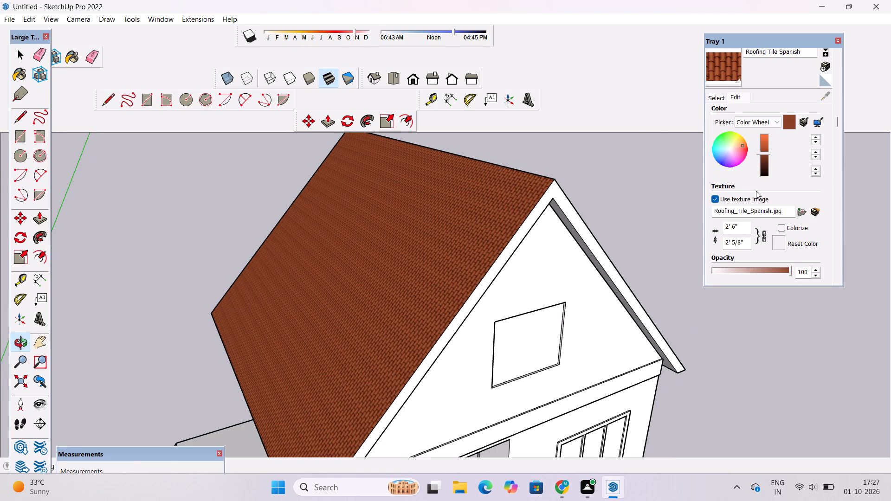
pyautogui.click(749, 239)
pyautogui.press('BackSpace')
pyautogui.press('BackSpace')
pyautogui.press('BackSpace')
pyautogui.press('BackSpace')
pyautogui.press('BackSpace')
pyautogui.press('BackSpace')
pyautogui.press('BackSpace')
pyautogui.press('BackSpace')
pyautogui.press('BackSpace')
pyautogui.press('BackSpace')
pyautogui.press('BackSpace')
pyautogui.press('BackSpace')
pyautogui.press('BackSpace')
pyautogui.press('BackSpace')
pyautogui.press('BackSpace')
pyautogui.press('BackSpace')
pyautogui.press('BackSpace')
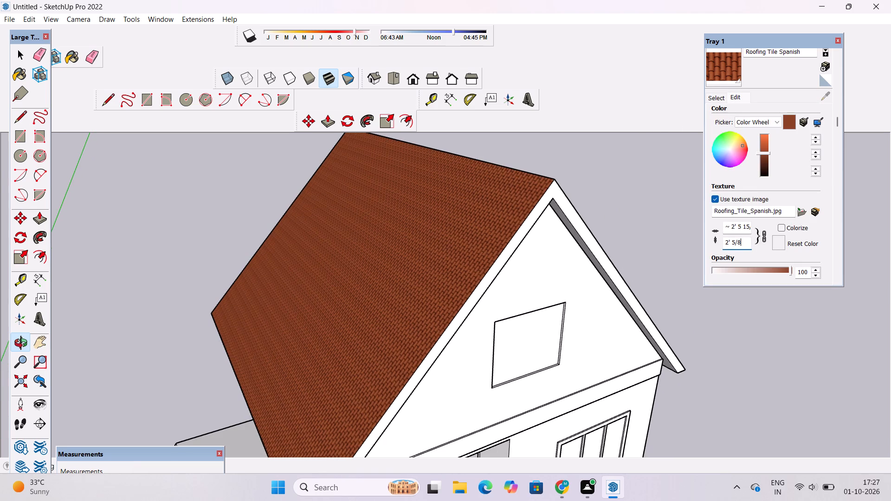
pyautogui.press('4')
pyautogui.press("'")
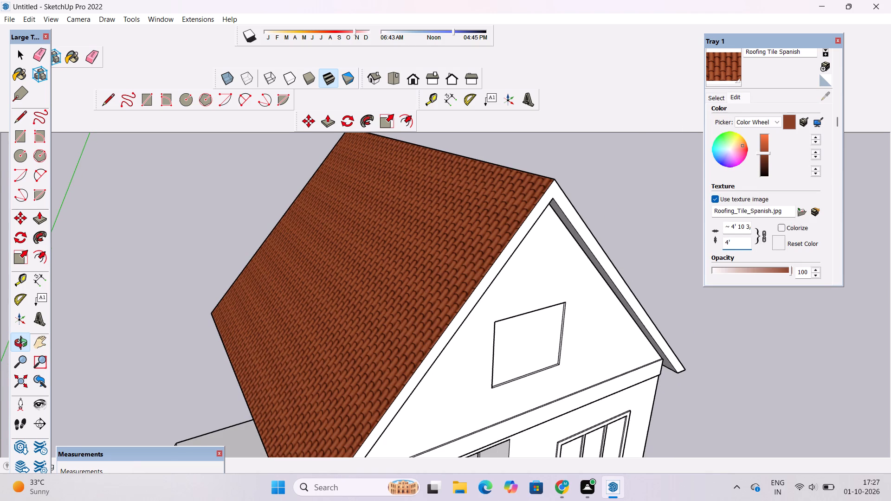
pyautogui.scroll(-7, 228, 305)
pyautogui.scroll(4, 234, 317)
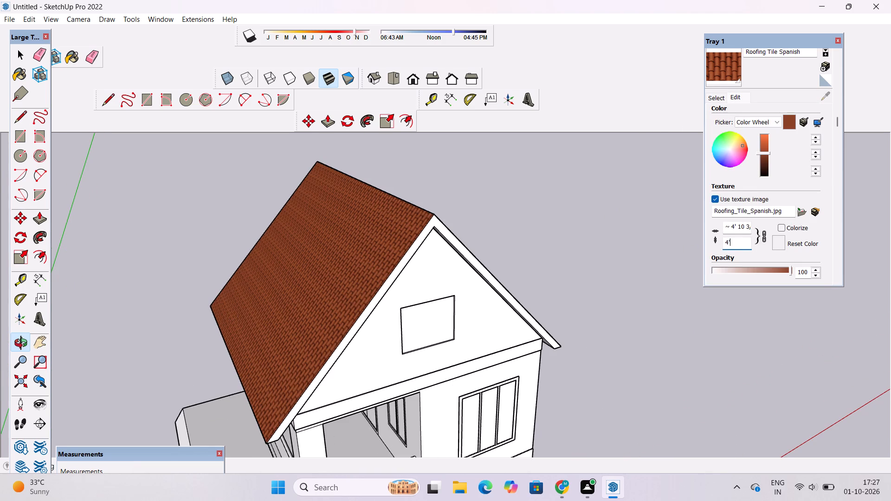
pyautogui.press('BackSpace')
pyautogui.press('BackSpace')
pyautogui.write("5'")
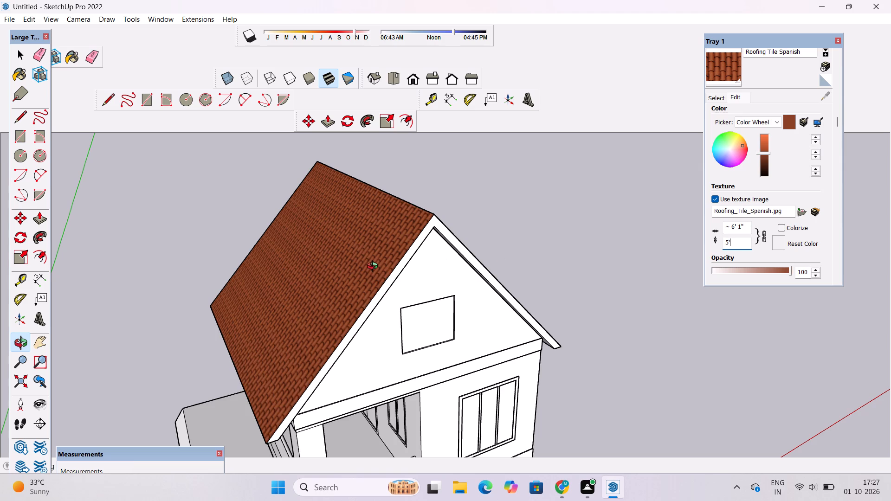
pyautogui.press('Return')
# Examine the tile scale on both roof slopes and the house's gable end from above and at eye level.
pyautogui.scroll(-4, 356, 245)
pyautogui.moveTo(458, 269); pyautogui.dragTo(344, 272)
pyautogui.scroll(8, 314, 275)
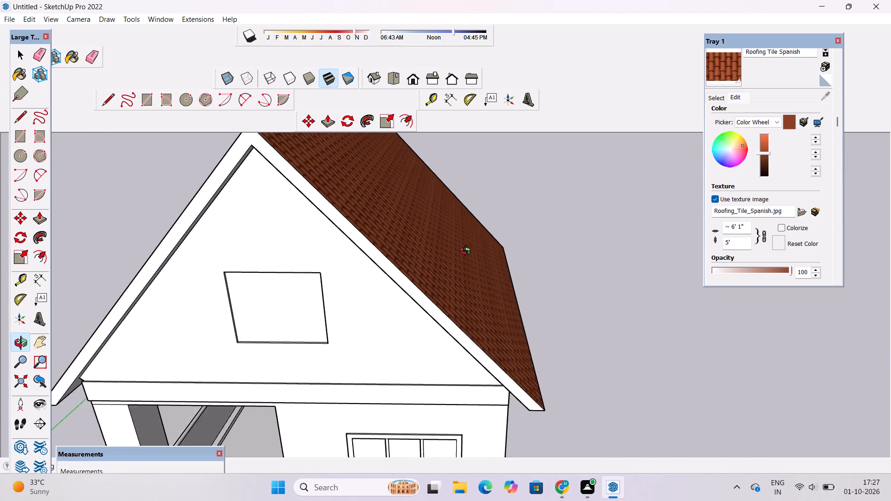
pyautogui.moveTo(471, 250); pyautogui.dragTo(290, 292)
pyautogui.scroll(-5, 290, 292)
pyautogui.scroll(-1, 302, 251)
pyautogui.moveTo(200, 295); pyautogui.dragTo(333, 285)
pyautogui.scroll(-6, 337, 283)
pyautogui.moveTo(325, 308); pyautogui.dragTo(389, 276)
pyautogui.keyDown('shift'); pyautogui.moveTo(368, 304); pyautogui.dragTo(482, 182); pyautogui.keyUp('shift')
pyautogui.moveTo(425, 277); pyautogui.dragTo(476, 214)
pyautogui.scroll(3, 480, 220)
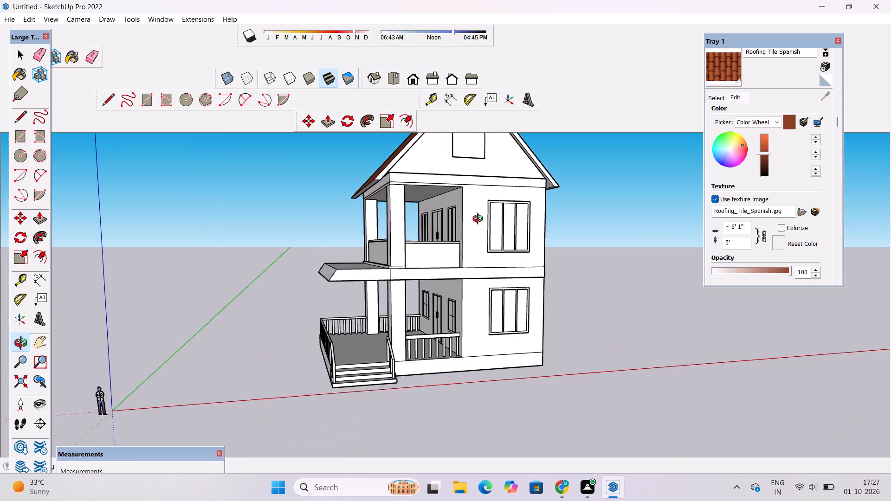
# Paint the top face of the canopy over the porch with Roofing Scalloped Ornate from the Roofing materials.
pyautogui.keyDown('shift'); pyautogui.moveTo(480, 220); pyautogui.dragTo(487, 248); pyautogui.keyUp('shift')
pyautogui.moveTo(447, 299); pyautogui.dragTo(413, 361)
pyautogui.scroll(3, 390, 351)
pyautogui.keyDown('shift'); pyautogui.moveTo(378, 338); pyautogui.dragTo(487, 340); pyautogui.keyUp('shift')
pyautogui.scroll(3, 465, 332)
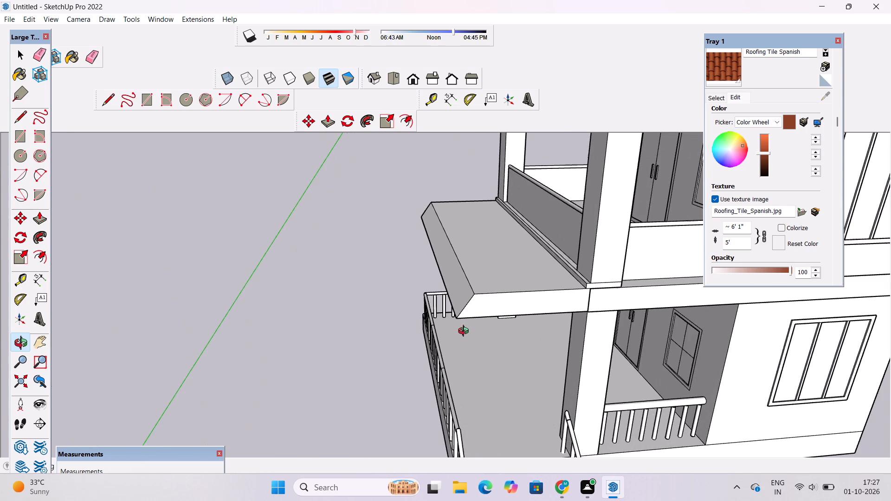
pyautogui.keyDown('shift'); pyautogui.moveTo(465, 310); pyautogui.dragTo(324, 360); pyautogui.keyUp('shift')
pyautogui.scroll(-3, 322, 351)
pyautogui.moveTo(322, 351); pyautogui.dragTo(327, 364)
pyautogui.moveTo(345, 366); pyautogui.dragTo(374, 373)
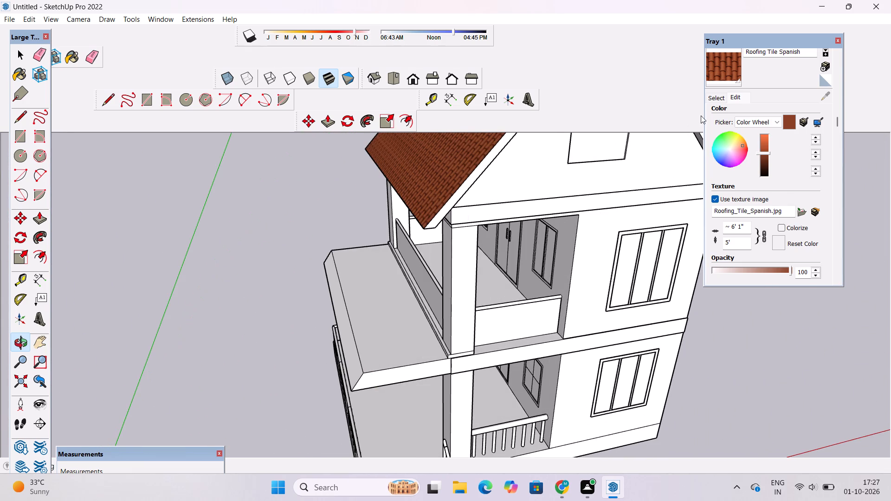
pyautogui.click(717, 100)
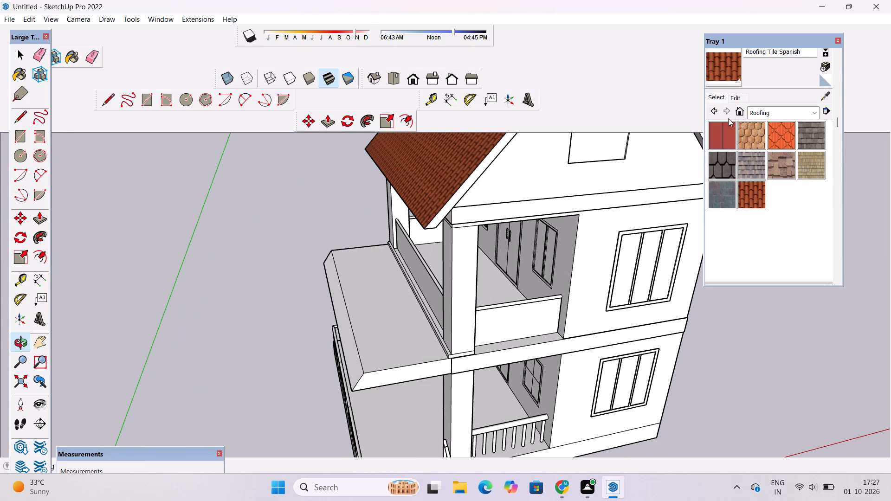
pyautogui.click(774, 135)
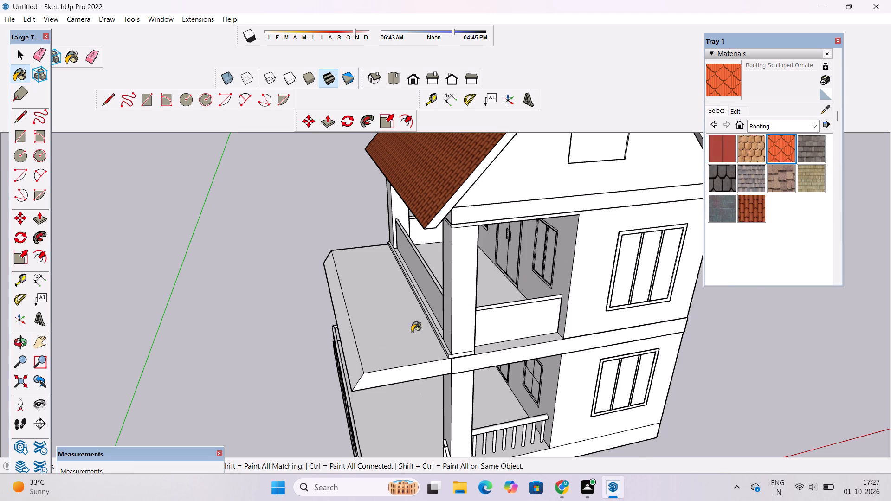
pyautogui.scroll(2, 365, 355)
pyautogui.click(388, 349)
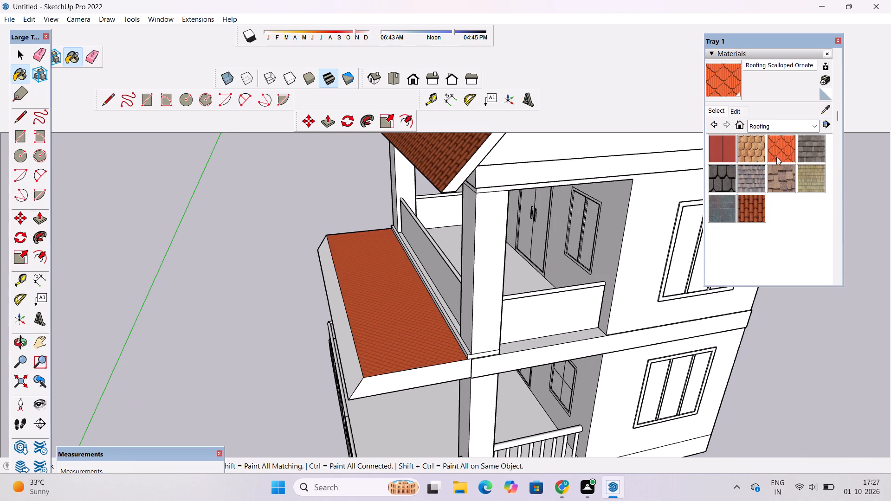
# Set the texture height of the canopy's Roofing Scalloped Ornate material to 5'.
pyautogui.click(733, 110)
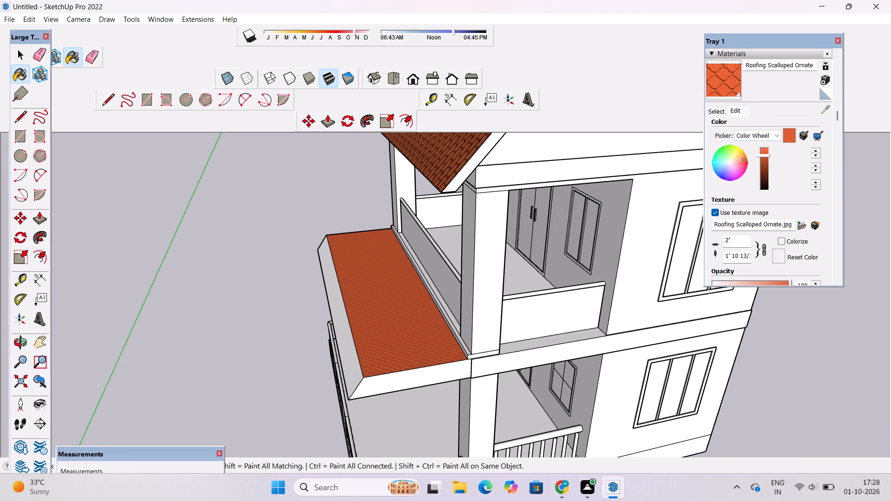
pyautogui.click(750, 255)
pyautogui.press('BackSpace')
pyautogui.press('BackSpace')
pyautogui.press('BackSpace')
pyautogui.press('BackSpace')
pyautogui.press('BackSpace')
pyautogui.press('BackSpace')
pyautogui.press('BackSpace')
pyautogui.press('BackSpace')
pyautogui.press('BackSpace')
pyautogui.press('BackSpace')
pyautogui.press('BackSpace')
pyautogui.press('BackSpace')
pyautogui.press('BackSpace')
pyautogui.press('BackSpace')
pyautogui.press('BackSpace')
pyautogui.press('BackSpace')
pyautogui.press('BackSpace')
pyautogui.press('BackSpace')
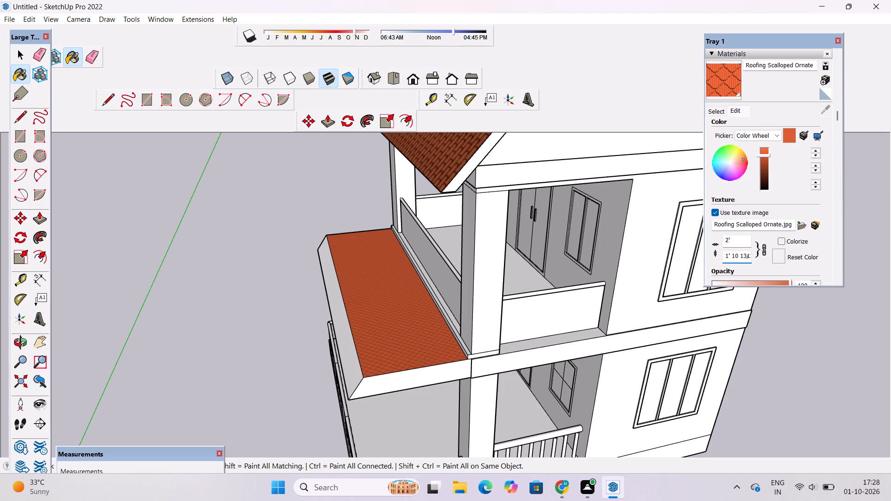
pyautogui.click(746, 255)
pyautogui.press('BackSpace')
pyautogui.press('BackSpace')
pyautogui.press('BackSpace')
pyautogui.press('BackSpace')
pyautogui.press('BackSpace')
pyautogui.press('BackSpace')
pyautogui.press('BackSpace')
pyautogui.press('BackSpace')
pyautogui.press('BackSpace')
pyautogui.press('BackSpace')
pyautogui.press('BackSpace')
pyautogui.press('BackSpace')
pyautogui.write("5'")
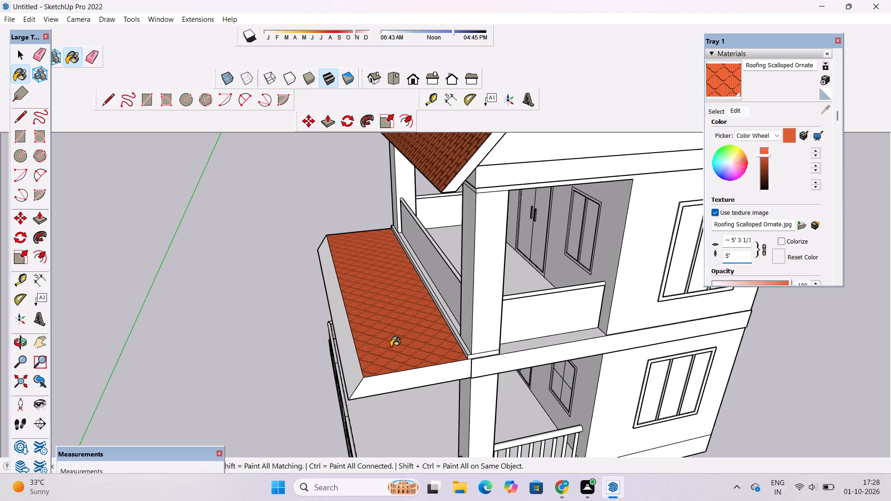
pyautogui.press('Return')
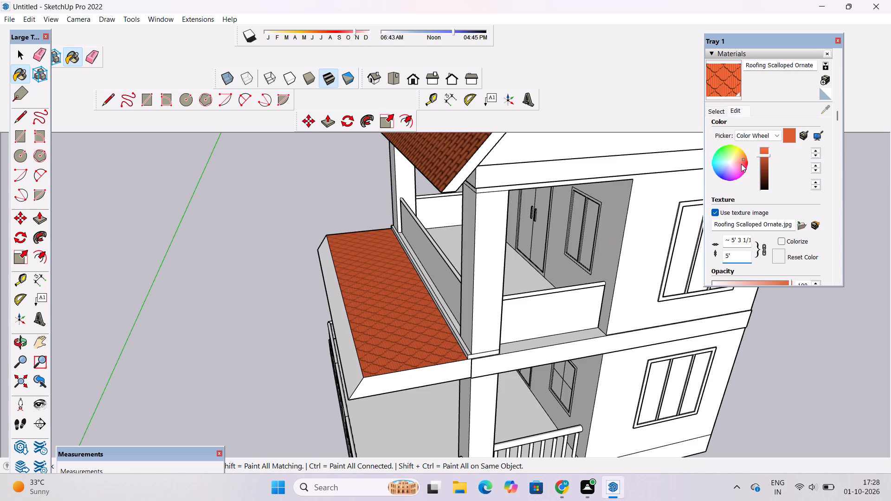
# Recolour the canopy's Roofing Scalloped Ornate material to a pinkish red using the colour wheel.
pyautogui.click(742, 163)
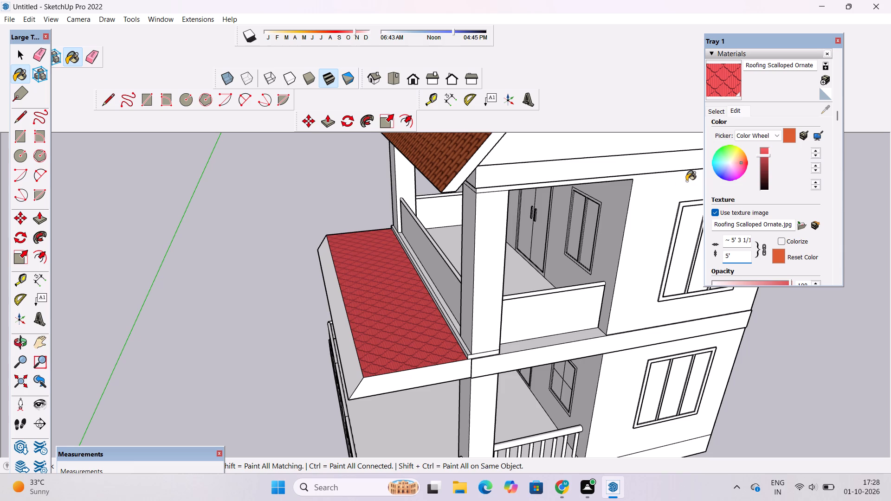
pyautogui.press('space')
pyautogui.press('space')
pyautogui.press('o')
pyautogui.click(20, 344)
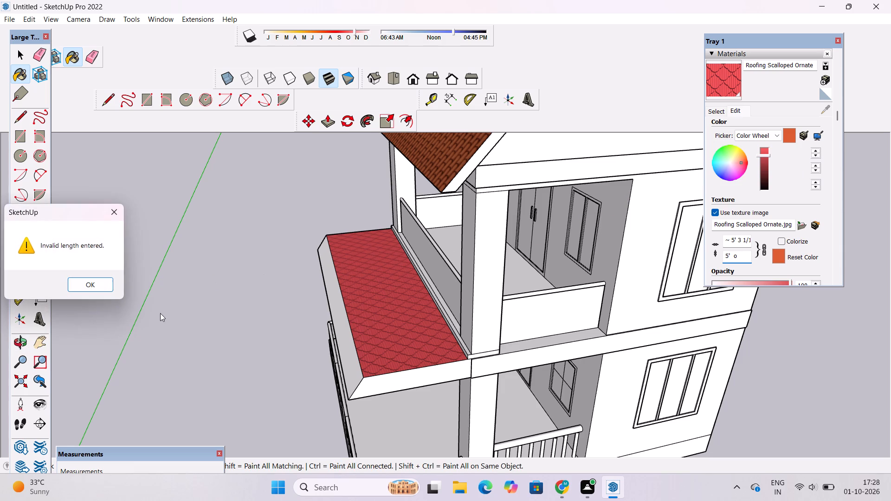
pyautogui.click(116, 211)
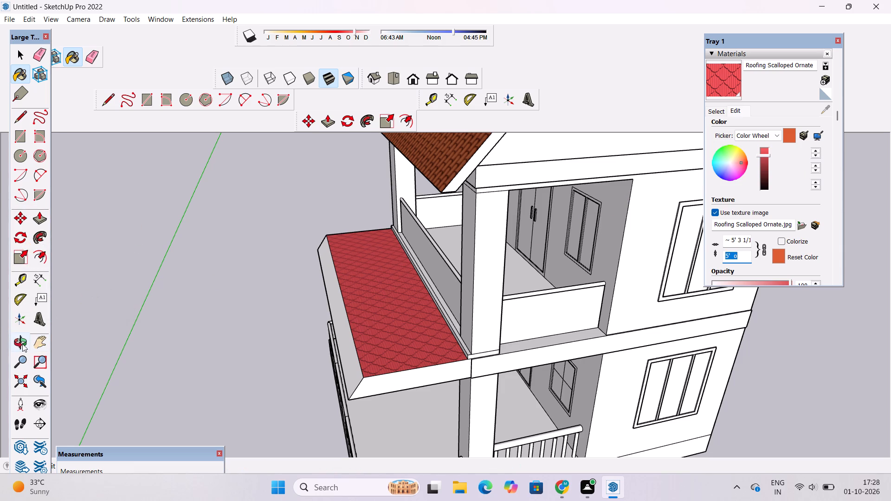
# Examine the tiled canopy and main roof together from above, at eye level and around the house.
pyautogui.click(19, 339)
pyautogui.scroll(-4, 288, 254)
pyautogui.moveTo(299, 257); pyautogui.dragTo(303, 343)
pyautogui.moveTo(300, 336); pyautogui.dragTo(297, 303)
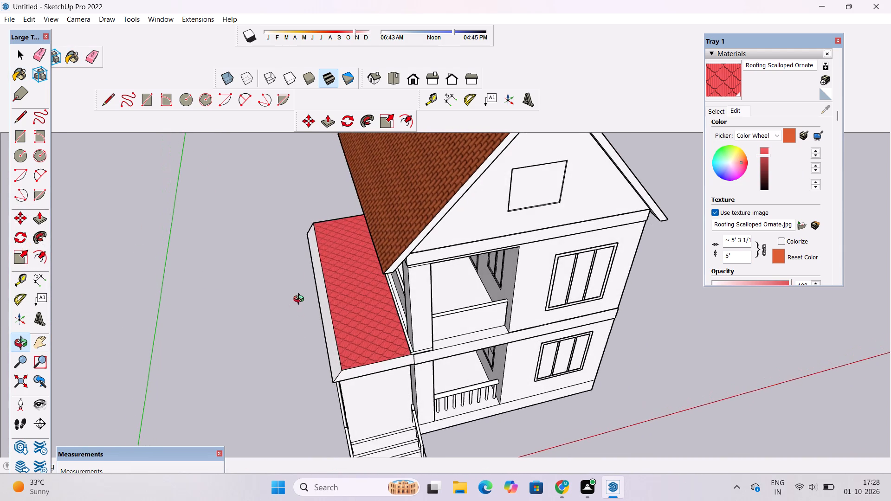
pyautogui.keyDown('shift'); pyautogui.moveTo(324, 292); pyautogui.dragTo(308, 305); pyautogui.keyUp('shift')
pyautogui.scroll(2, 335, 321)
pyautogui.keyDown('shift'); pyautogui.moveTo(368, 305); pyautogui.dragTo(295, 313); pyautogui.keyUp('shift')
pyautogui.scroll(-5, 294, 312)
pyautogui.moveTo(349, 315); pyautogui.dragTo(349, 310)
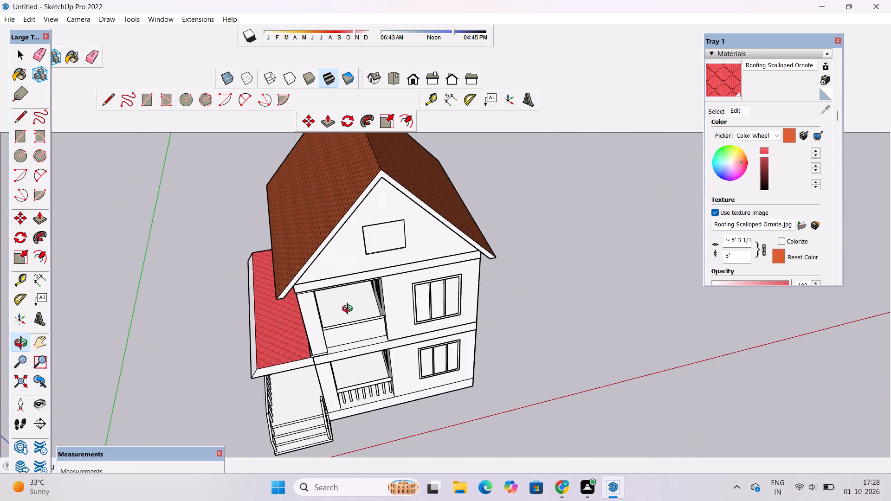
pyautogui.moveTo(349, 310); pyautogui.dragTo(338, 236)
pyautogui.keyDown('shift'); pyautogui.moveTo(362, 212); pyautogui.dragTo(378, 320); pyautogui.keyUp('shift')
pyautogui.moveTo(377, 317); pyautogui.dragTo(360, 258)
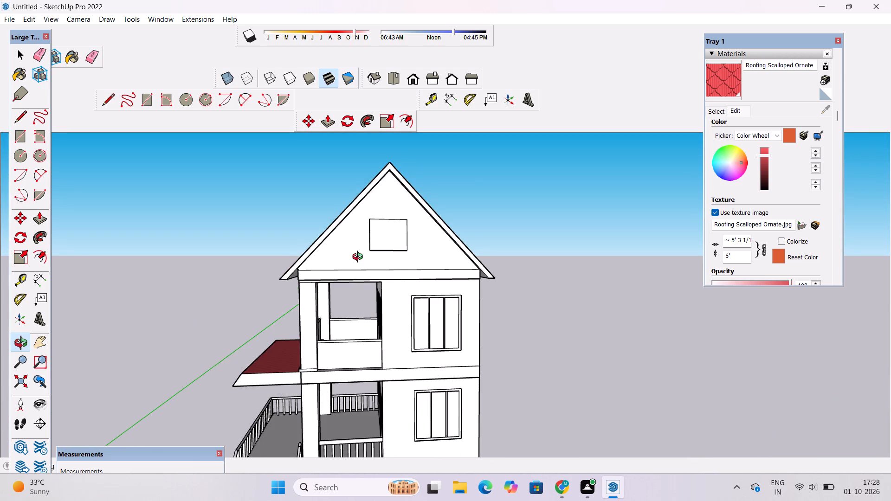
pyautogui.scroll(-5, 360, 258)
pyautogui.moveTo(371, 216); pyautogui.dragTo(729, 258)
pyautogui.moveTo(388, 291); pyautogui.dragTo(594, 265)
pyautogui.moveTo(548, 372); pyautogui.dragTo(323, 416)
pyautogui.scroll(-4, 469, 355)
pyautogui.moveTo(514, 355); pyautogui.dragTo(284, 372)
pyautogui.scroll(4, 458, 350)
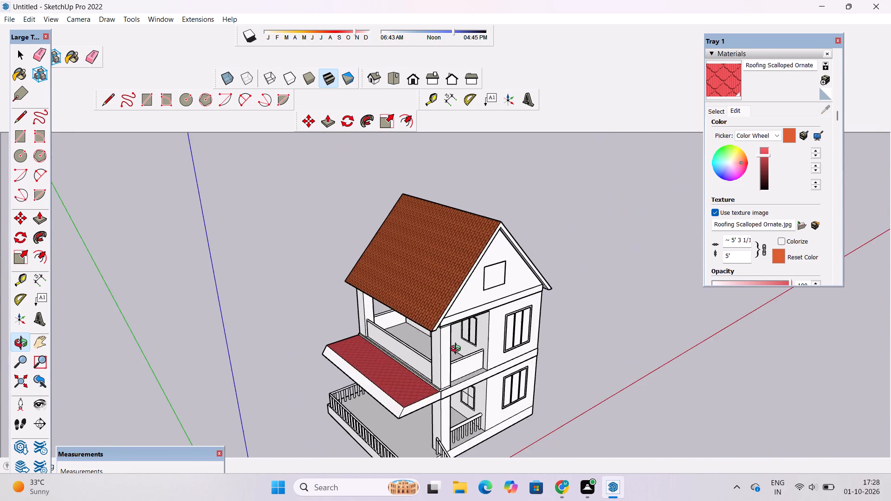
pyautogui.moveTo(489, 364); pyautogui.dragTo(439, 292)
pyautogui.moveTo(439, 315); pyautogui.dragTo(437, 279)
pyautogui.moveTo(437, 290); pyautogui.dragTo(402, 293)
pyautogui.keyDown('shift'); pyautogui.moveTo(405, 291); pyautogui.dragTo(396, 332); pyautogui.keyUp('shift')
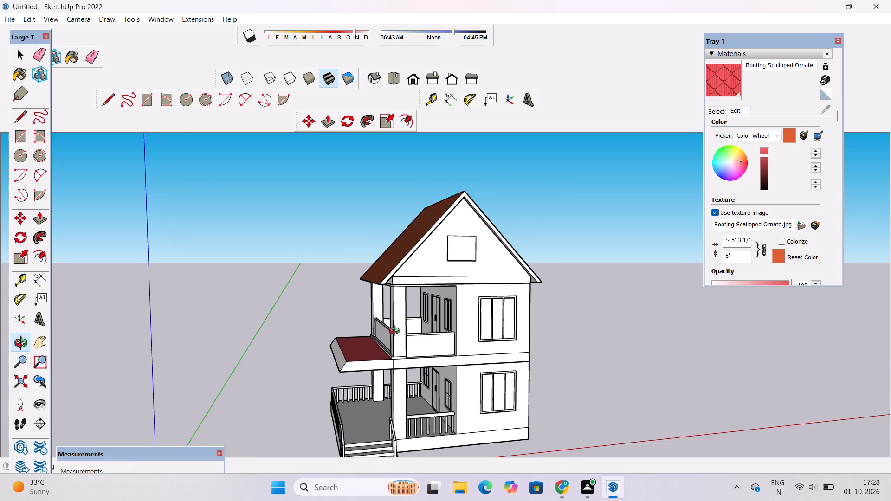
pyautogui.scroll(-2, 397, 332)
pyautogui.moveTo(433, 321); pyautogui.dragTo(424, 320)
pyautogui.moveTo(411, 309); pyautogui.dragTo(500, 317)
pyautogui.keyDown('shift'); pyautogui.moveTo(501, 320); pyautogui.dragTo(477, 303); pyautogui.keyUp('shift')
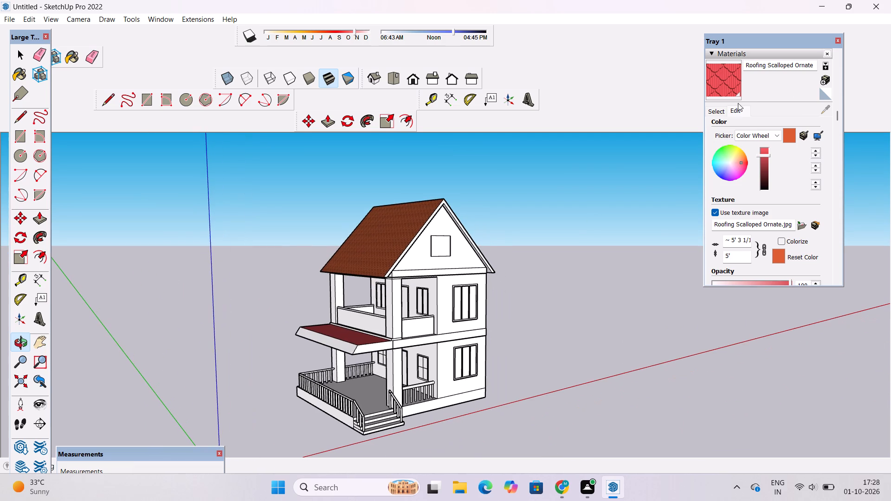
# Paint the triangular gable wall around the attic opening with 0012_Bisque from the Colors-Named collection.
pyautogui.click(711, 113)
pyautogui.click(766, 130)
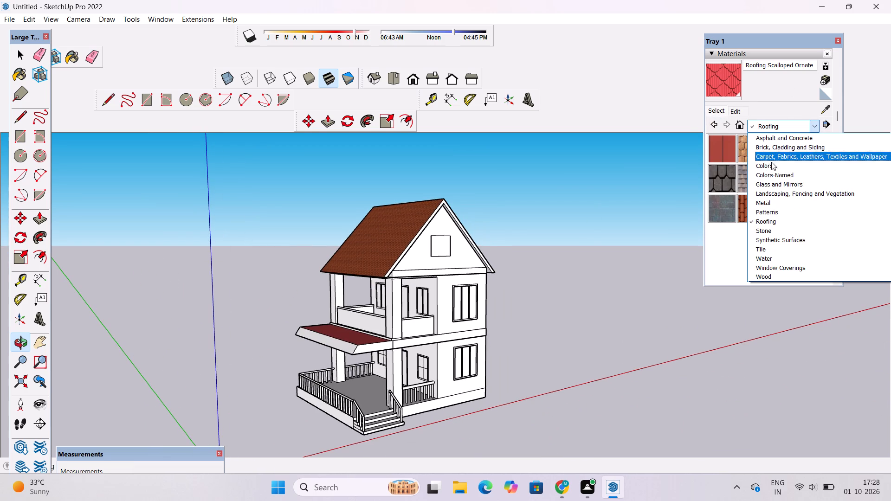
pyautogui.click(776, 171)
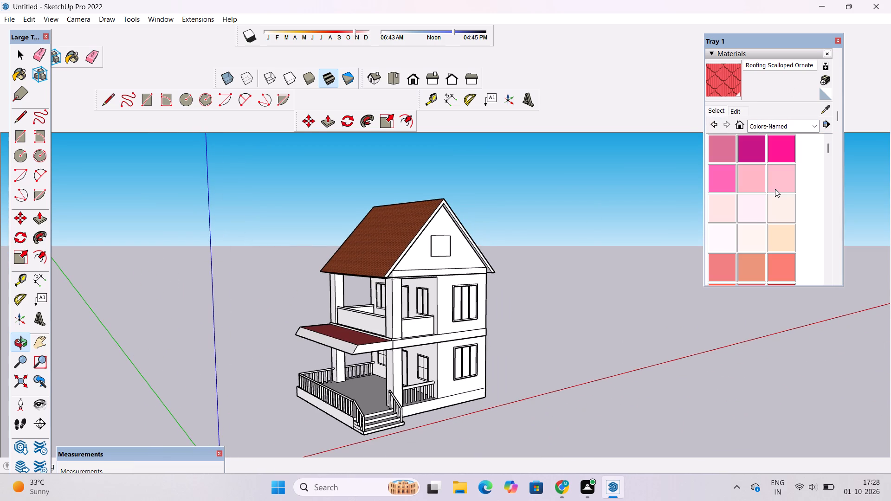
pyautogui.click(771, 237)
pyautogui.click(467, 252)
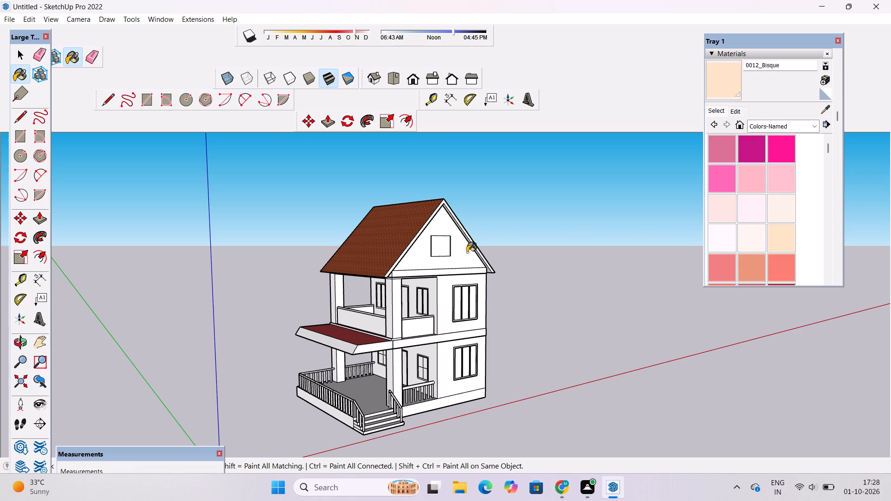
# Paint the upper storey's end wall and the recessed wall behind the balcony with 0012_Bisque.
pyautogui.scroll(-3, 505, 237)
pyautogui.scroll(2, 478, 296)
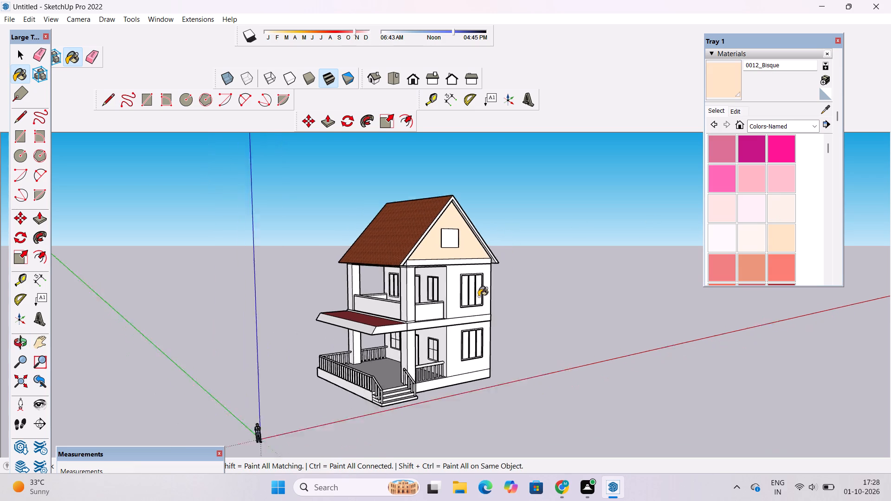
pyautogui.scroll(2, 478, 296)
pyautogui.click(444, 270)
pyautogui.scroll(-3, 547, 243)
pyautogui.scroll(7, 454, 280)
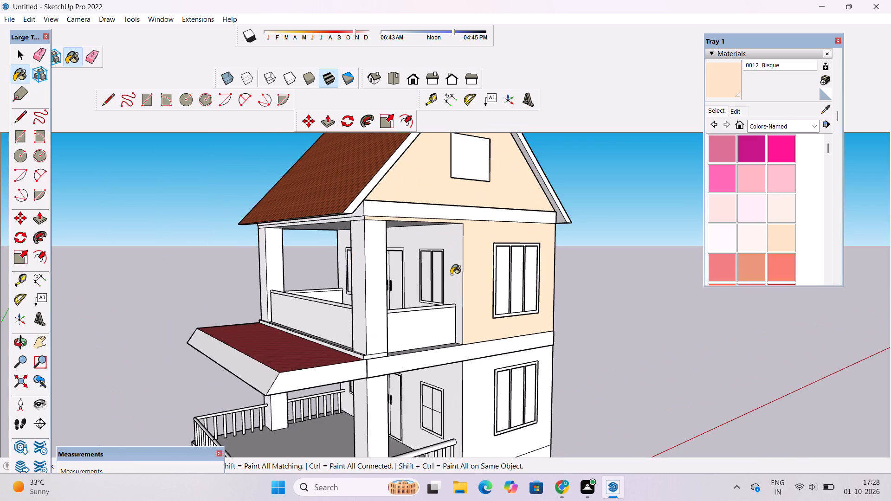
pyautogui.click(451, 252)
pyautogui.scroll(-2, 492, 238)
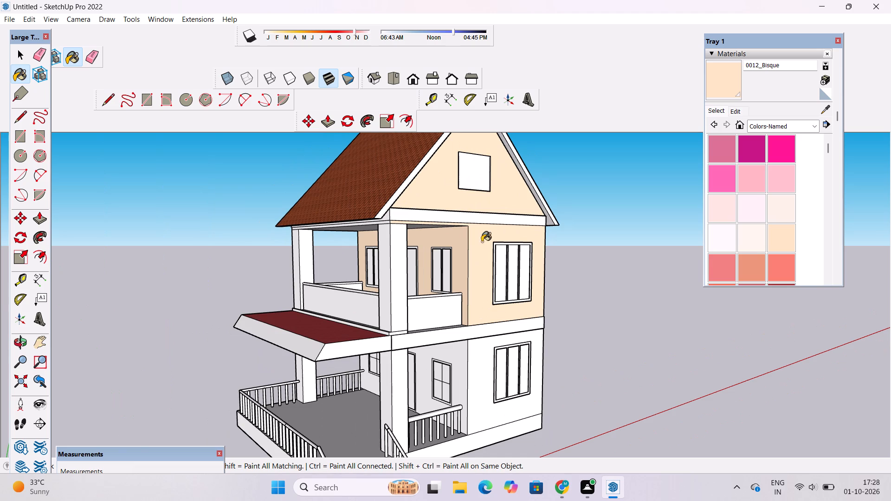
# Paint the ground storey's end wall and the recessed wall behind the porch with 0012_Bisque.
pyautogui.scroll(-4, 448, 244)
pyautogui.scroll(8, 440, 334)
pyautogui.click(461, 313)
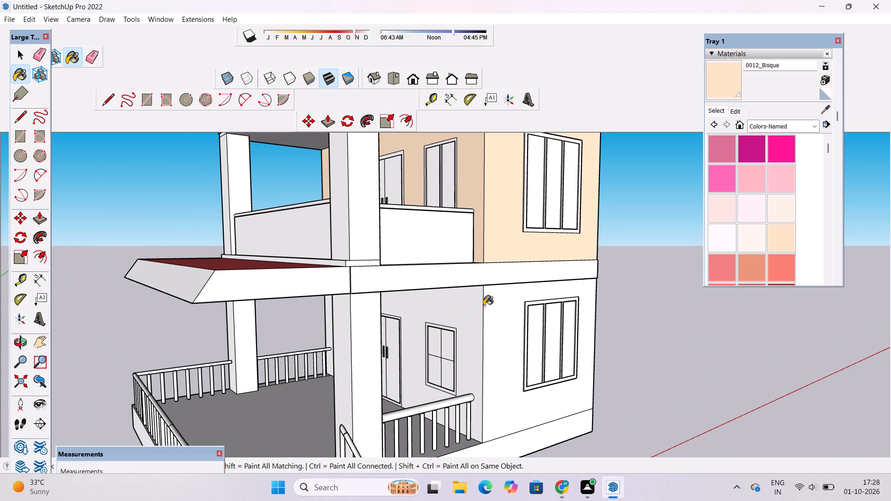
pyautogui.click(495, 301)
pyautogui.scroll(-10, 481, 308)
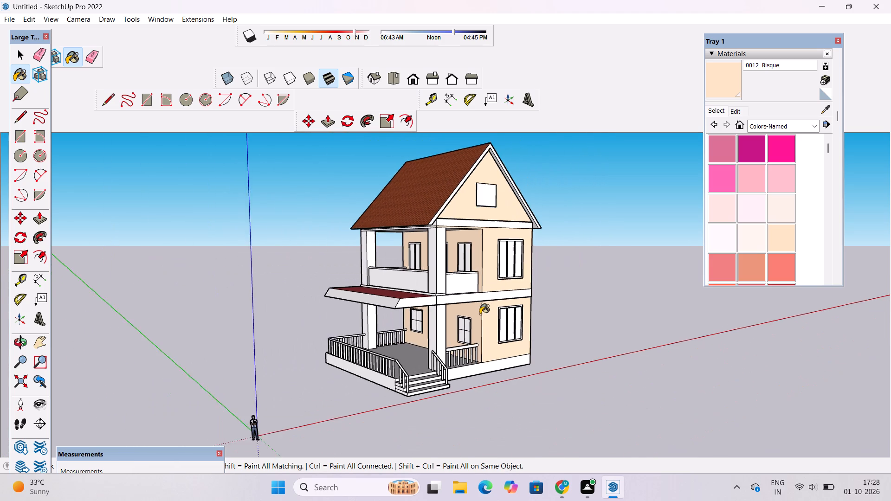
pyautogui.scroll(-3, 480, 314)
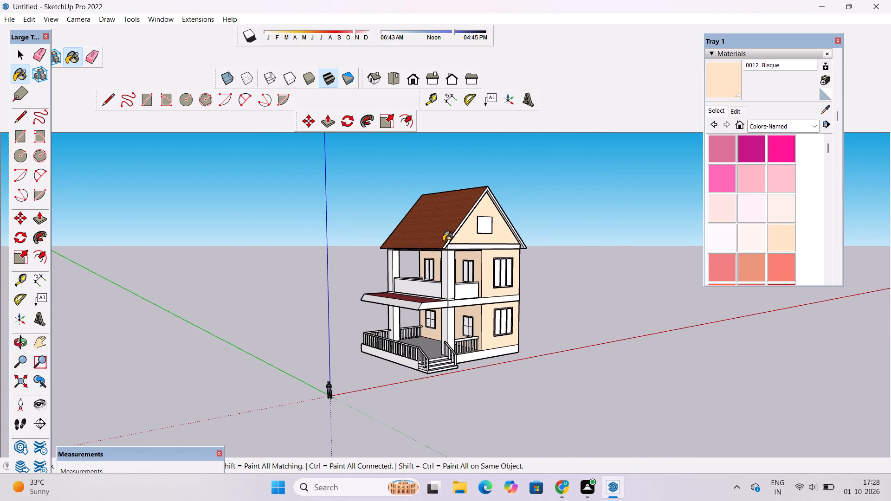
# Erase the edges of the floor band, plinth and gable-base band across the windowless end wall to merge it into one face.
pyautogui.press('o')
pyautogui.moveTo(363, 268); pyautogui.dragTo(790, 296)
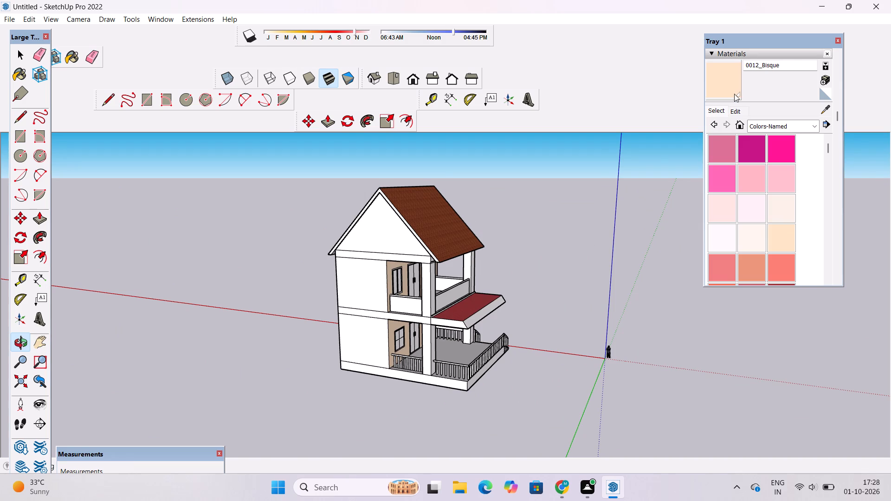
pyautogui.click(717, 84)
pyautogui.press('space')
pyautogui.press('e')
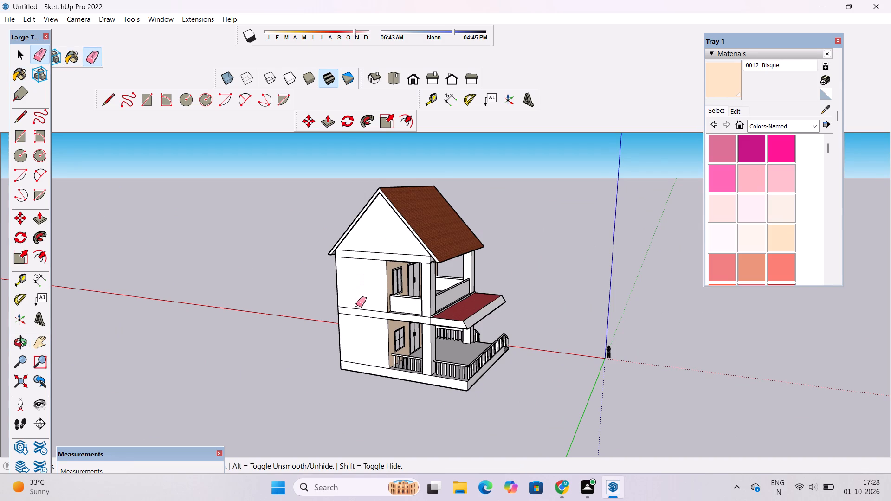
pyautogui.moveTo(366, 297); pyautogui.dragTo(368, 322)
pyautogui.scroll(4, 368, 323)
pyautogui.moveTo(378, 361); pyautogui.dragTo(378, 391)
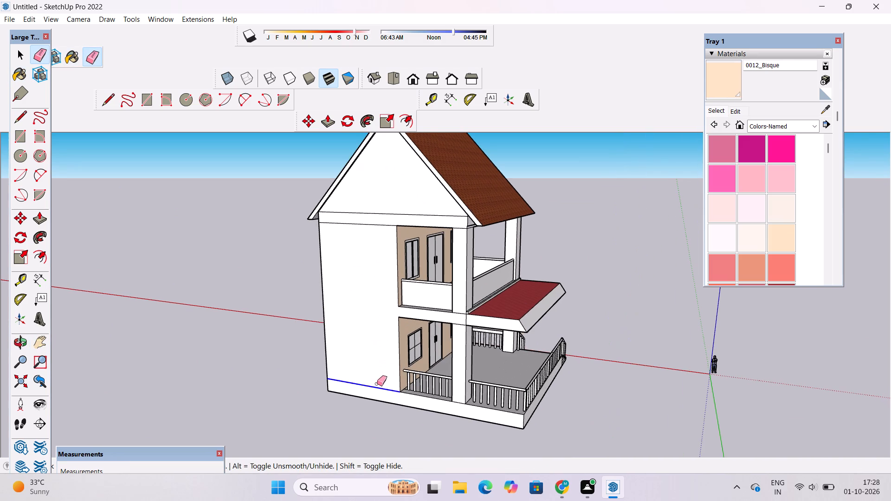
pyautogui.scroll(2, 359, 224)
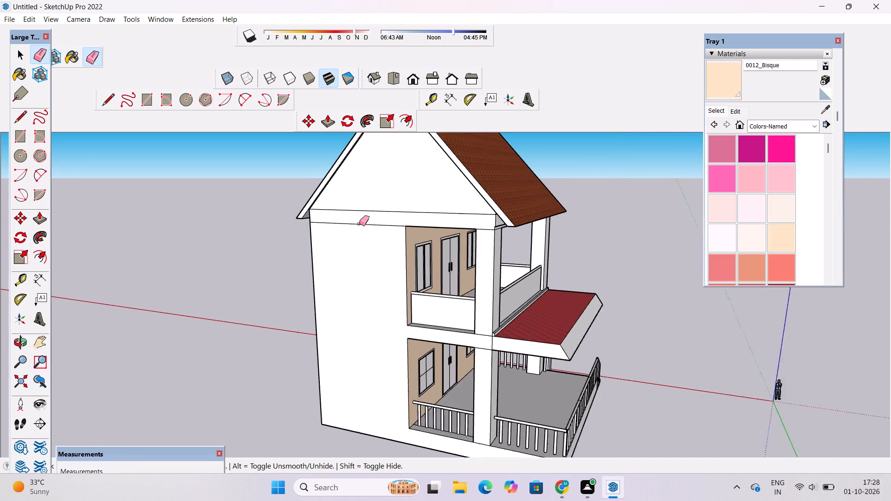
pyautogui.scroll(2, 359, 224)
pyautogui.moveTo(389, 179); pyautogui.dragTo(361, 246)
pyautogui.scroll(-4, 351, 218)
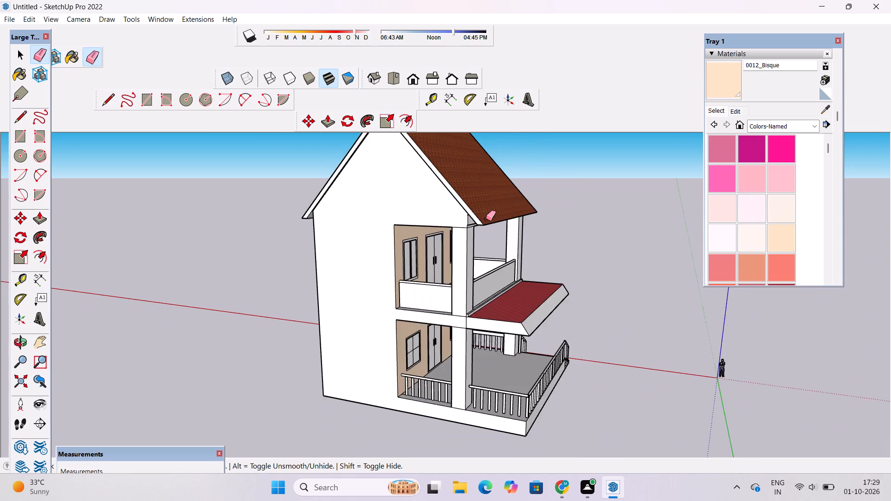
# Paint the merged windowless end wall with 0012_Bisque.
pyautogui.scroll(18, 486, 219)
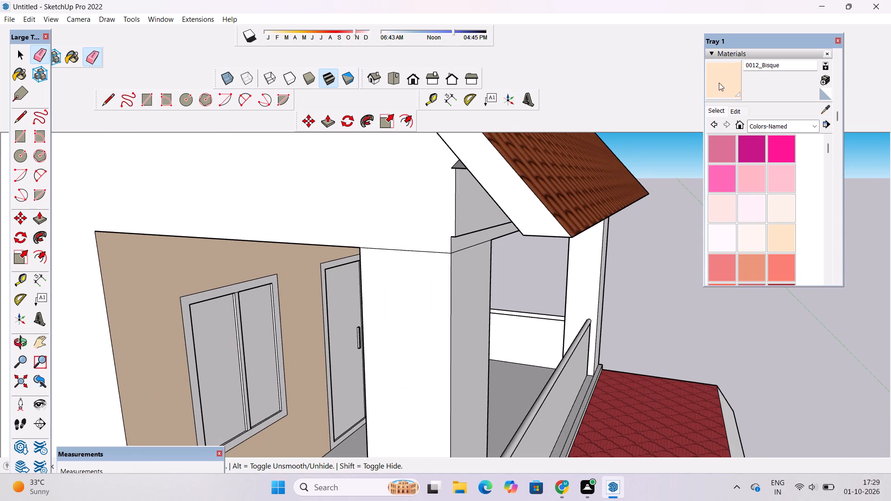
pyautogui.click(719, 83)
pyautogui.scroll(-9, 560, 194)
pyautogui.click(400, 170)
pyautogui.scroll(-9, 381, 193)
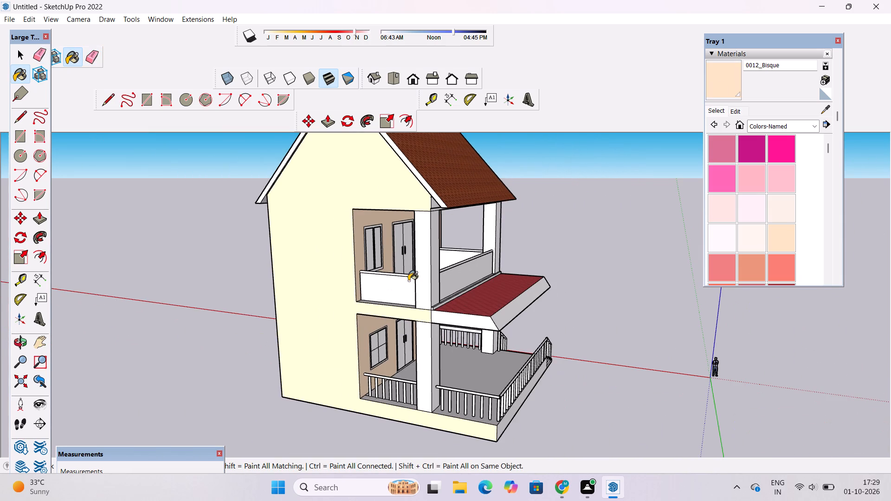
pyautogui.scroll(-3, 395, 275)
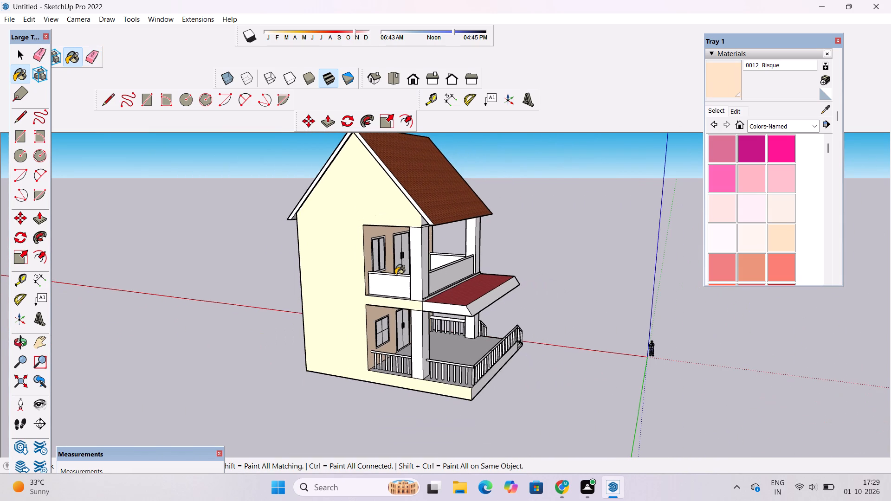
# Examine the painted walls from the front and around both ends of the house.
pyautogui.press('o')
pyautogui.moveTo(527, 283); pyautogui.dragTo(251, 282)
pyautogui.scroll(4, 430, 274)
pyautogui.moveTo(561, 274); pyautogui.dragTo(467, 265)
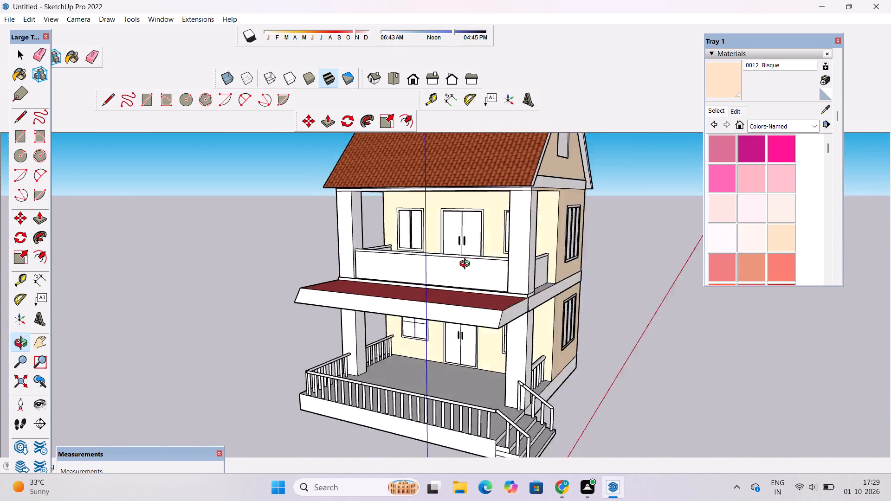
pyautogui.moveTo(467, 265); pyautogui.dragTo(412, 251)
pyautogui.scroll(-4, 410, 251)
pyautogui.moveTo(454, 267); pyautogui.dragTo(421, 272)
pyautogui.keyDown('shift'); pyautogui.moveTo(423, 265); pyautogui.dragTo(423, 242); pyautogui.keyUp('shift')
pyautogui.moveTo(538, 238); pyautogui.dragTo(491, 255)
pyautogui.moveTo(478, 257); pyautogui.dragTo(452, 300)
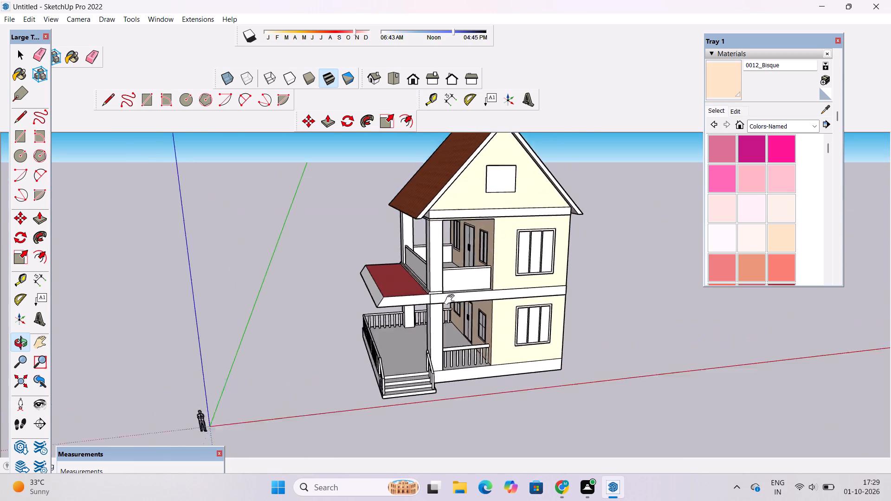
pyautogui.moveTo(452, 300); pyautogui.dragTo(432, 326)
pyautogui.scroll(-5, 429, 317)
pyautogui.moveTo(426, 316); pyautogui.dragTo(498, 295)
pyautogui.keyDown('shift'); pyautogui.moveTo(455, 308); pyautogui.dragTo(466, 270); pyautogui.keyUp('shift')
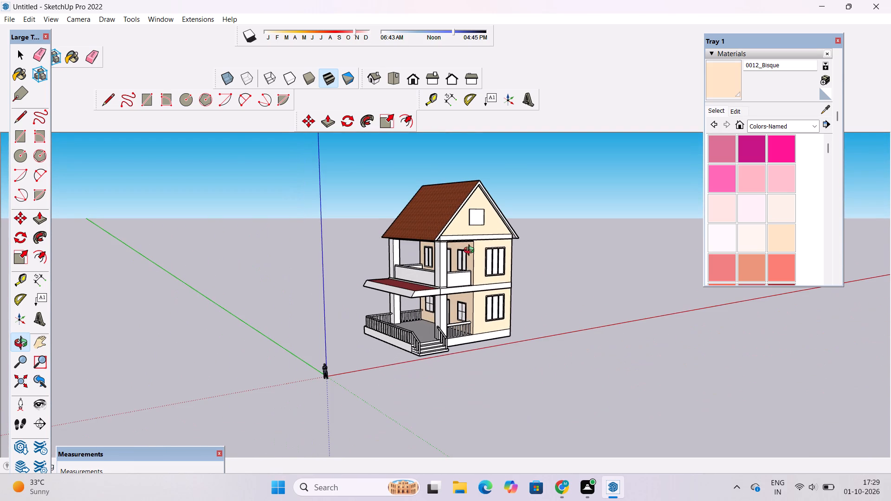
pyautogui.scroll(3, 470, 250)
pyautogui.keyDown('shift'); pyautogui.click(470, 250); pyautogui.keyUp('shift')
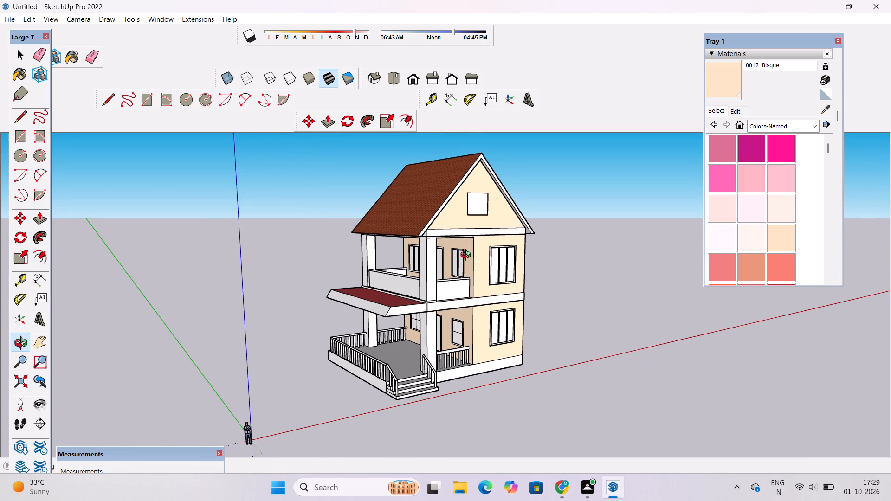
pyautogui.keyDown('shift'); pyautogui.click(469, 262); pyautogui.keyUp('shift')
pyautogui.keyDown('shift'); pyautogui.moveTo(484, 253); pyautogui.dragTo(467, 261); pyautogui.keyUp('shift')
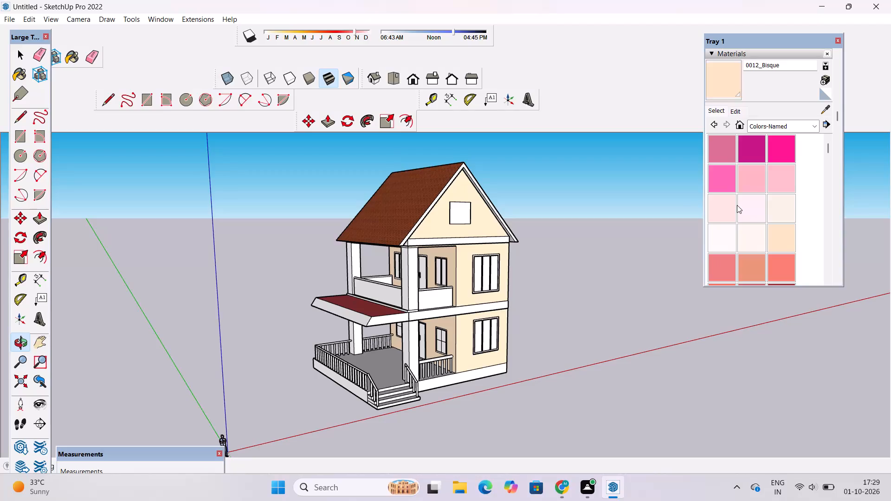
# Paint the outer frame and one mullion of the upper storey's end-wall window with 0137_Black from the Colors-Named collection.
pyautogui.scroll(-1, 737, 205)
pyautogui.click(787, 124)
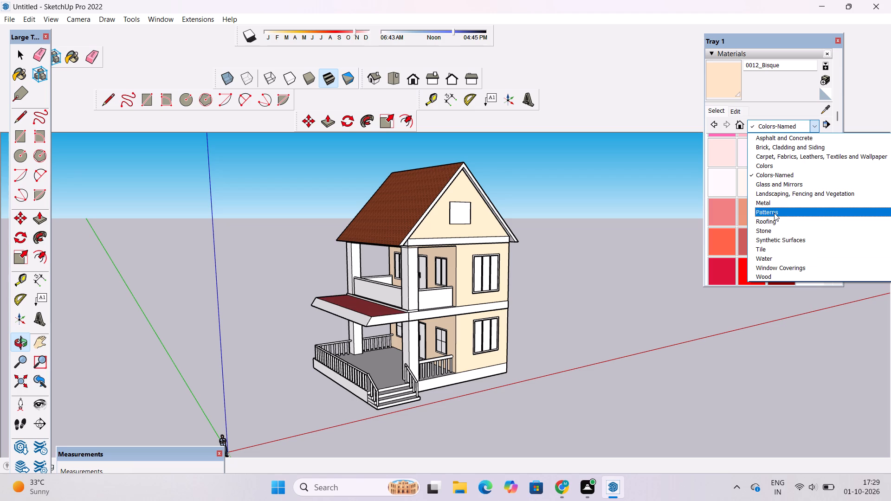
pyautogui.click(775, 173)
pyautogui.scroll(-14, 758, 196)
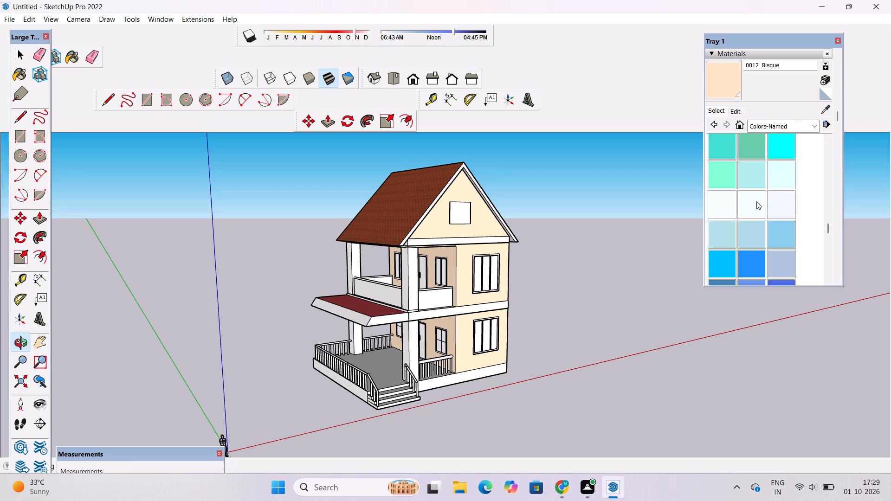
pyautogui.scroll(-11, 756, 201)
pyautogui.click(752, 99)
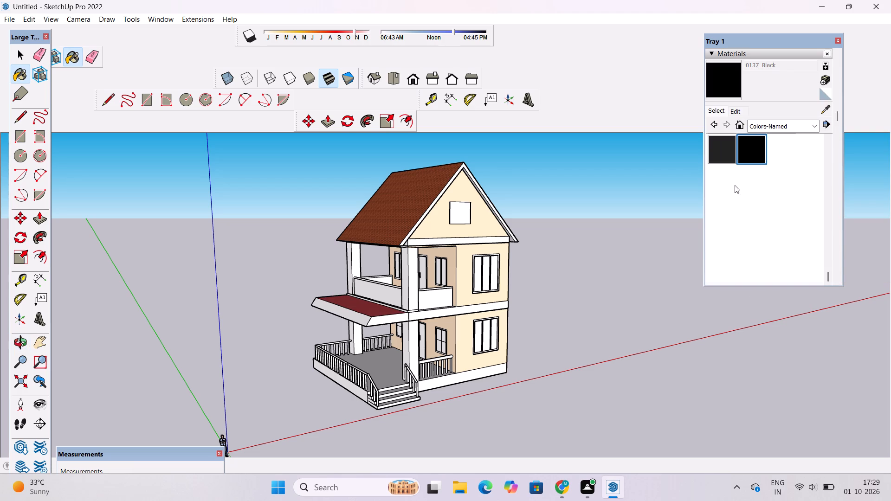
pyautogui.scroll(-1, 623, 227)
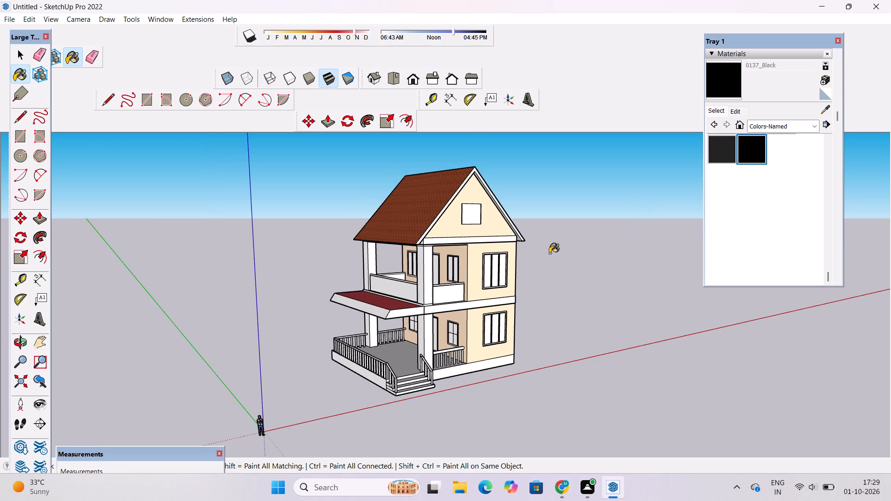
pyautogui.scroll(16, 502, 272)
pyautogui.click(530, 214)
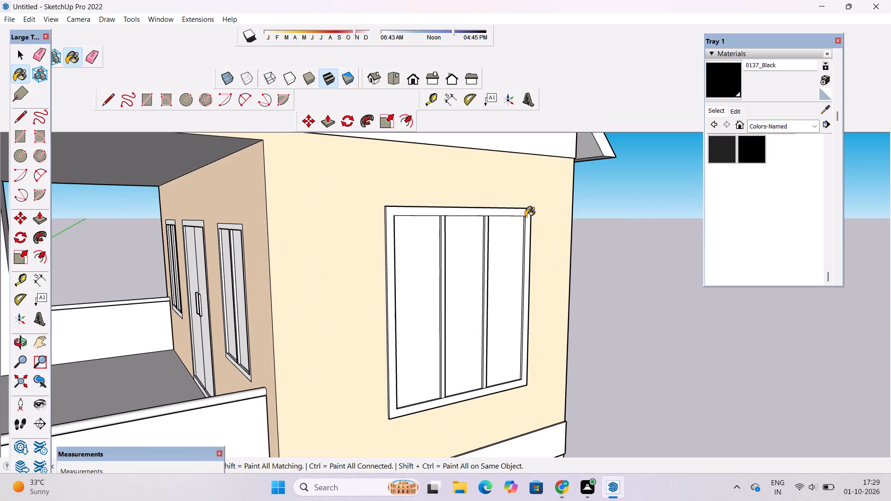
pyautogui.click(525, 213)
pyautogui.scroll(3, 483, 241)
pyautogui.click(487, 236)
pyautogui.scroll(2, 487, 236)
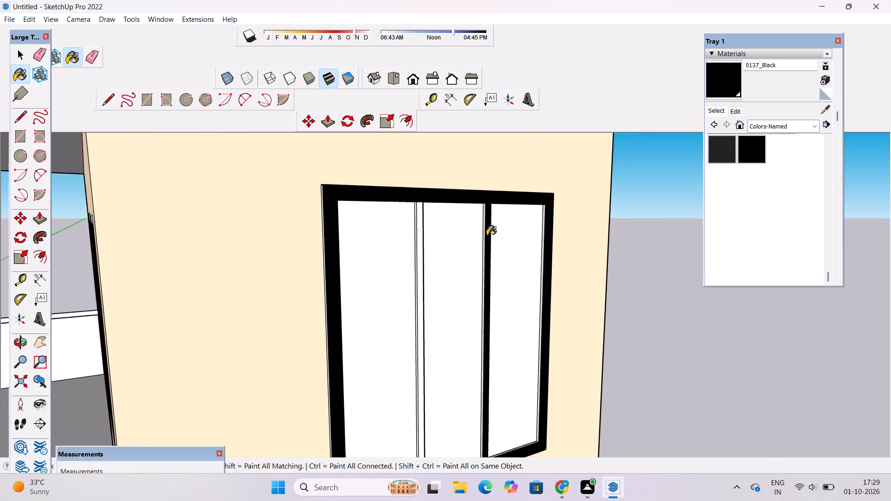
# Paint the window's other mullion and the visible inner side faces of the mullions and frame with 0137_Black.
pyautogui.scroll(2, 487, 236)
pyautogui.click(387, 218)
pyautogui.scroll(7, 399, 204)
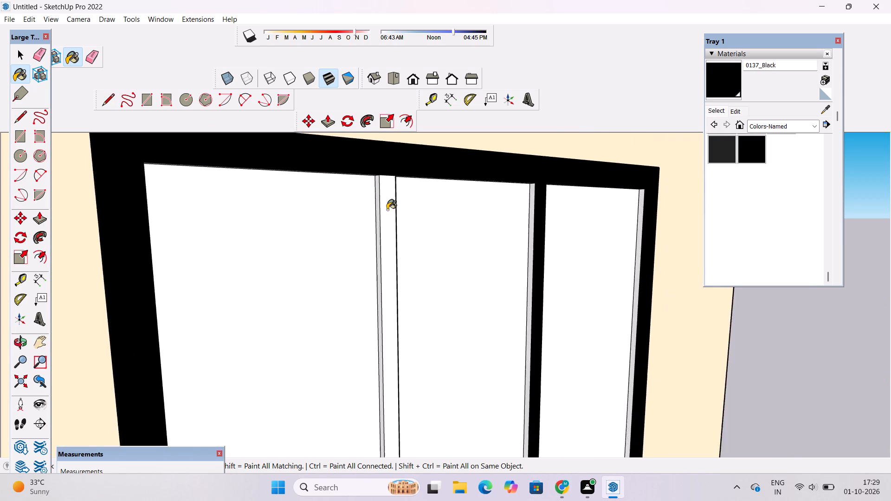
pyautogui.scroll(2, 387, 210)
pyautogui.click(375, 201)
pyautogui.click(380, 199)
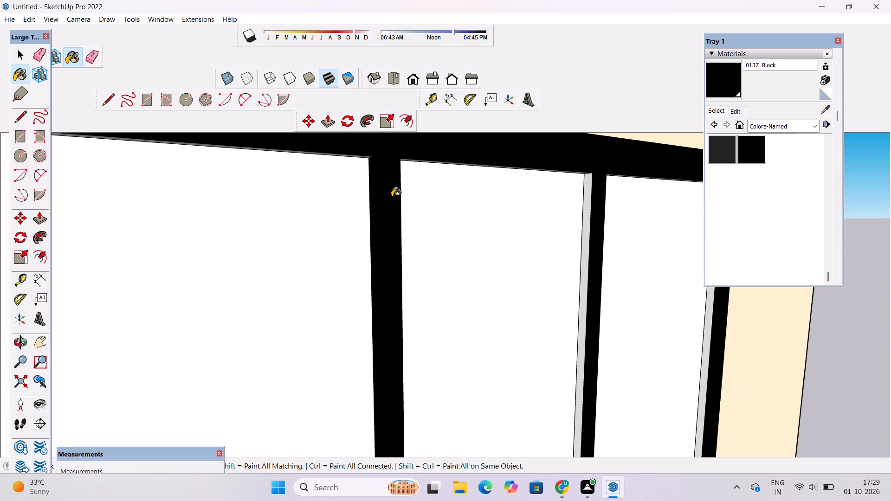
pyautogui.click(586, 199)
pyautogui.scroll(-5, 377, 225)
pyautogui.scroll(5, 620, 218)
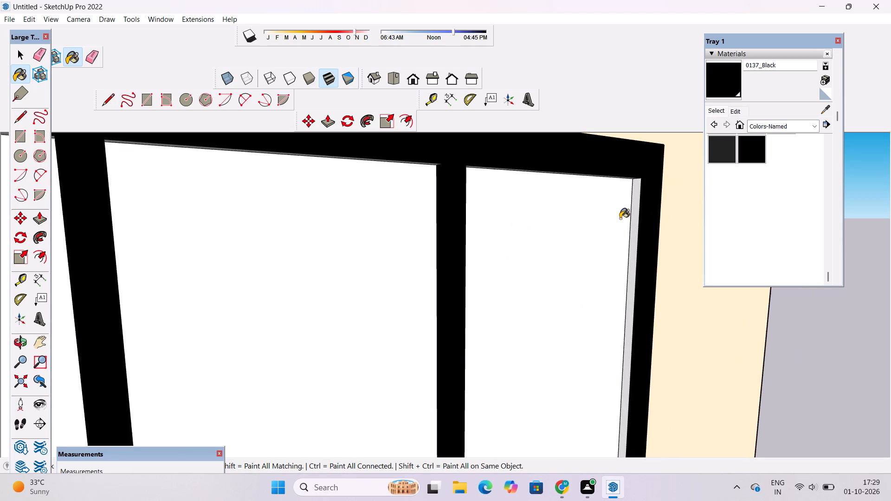
pyautogui.click(637, 213)
pyautogui.scroll(-6, 608, 220)
pyautogui.scroll(1, 607, 221)
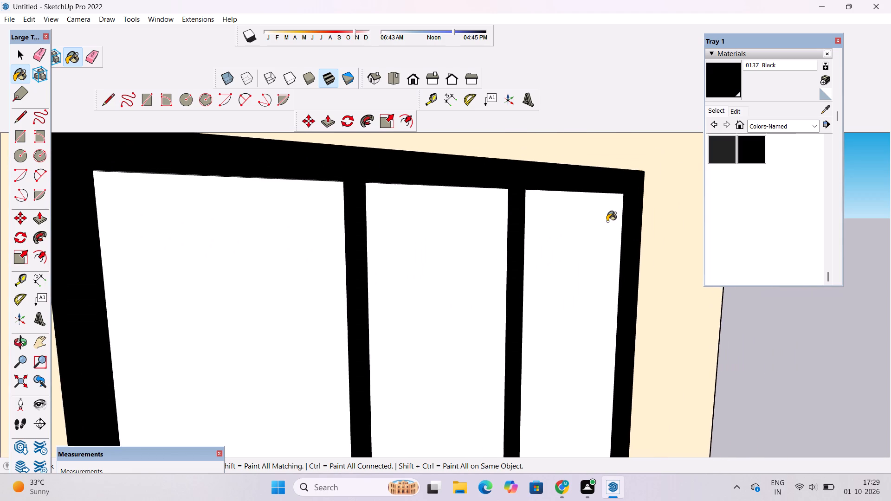
# Paint the opposite side faces of the mullions and frame, plus one outer pane's top reveal, with 0137_Black.
pyautogui.scroll(1, 607, 221)
pyautogui.press('o')
pyautogui.moveTo(631, 244); pyautogui.dragTo(471, 229)
pyautogui.scroll(-5, 458, 228)
pyautogui.moveTo(503, 253); pyautogui.dragTo(441, 264)
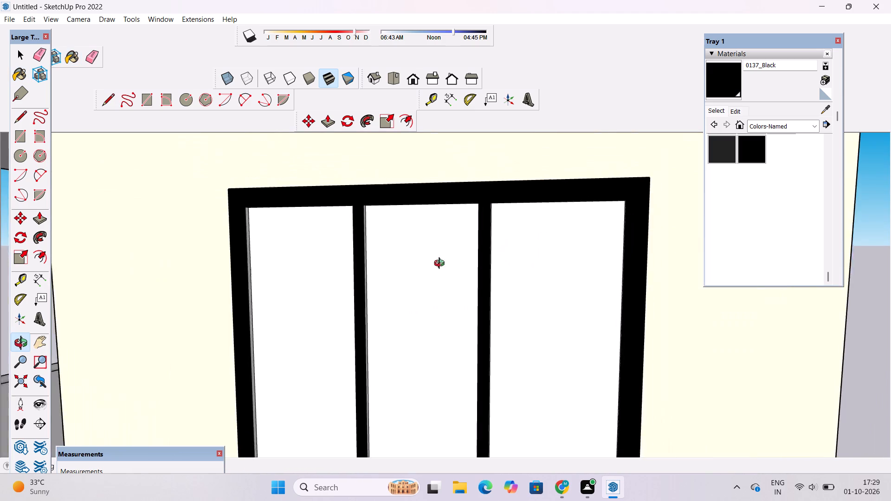
pyautogui.moveTo(441, 264); pyautogui.dragTo(420, 267)
pyautogui.keyDown('shift'); pyautogui.moveTo(410, 276); pyautogui.dragTo(454, 250); pyautogui.keyUp('shift')
pyautogui.scroll(2, 455, 250)
pyautogui.moveTo(475, 255); pyautogui.dragTo(442, 262)
pyautogui.click(441, 262)
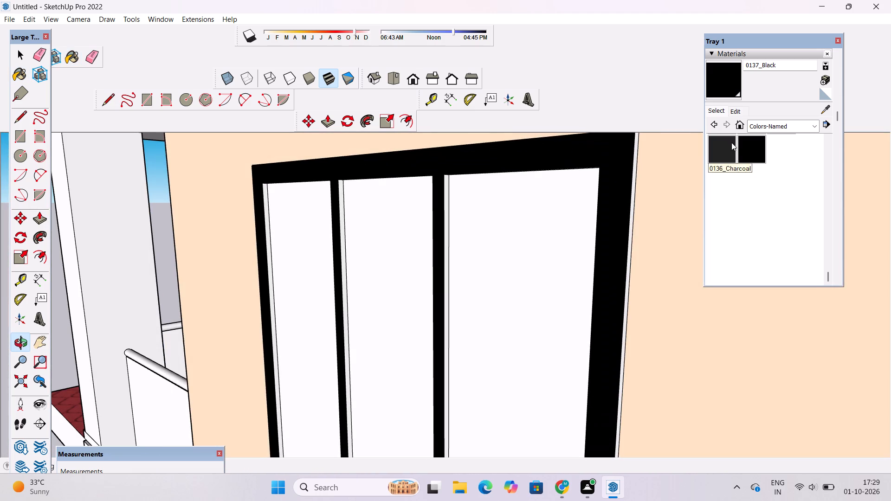
pyautogui.click(718, 86)
pyautogui.scroll(7, 447, 225)
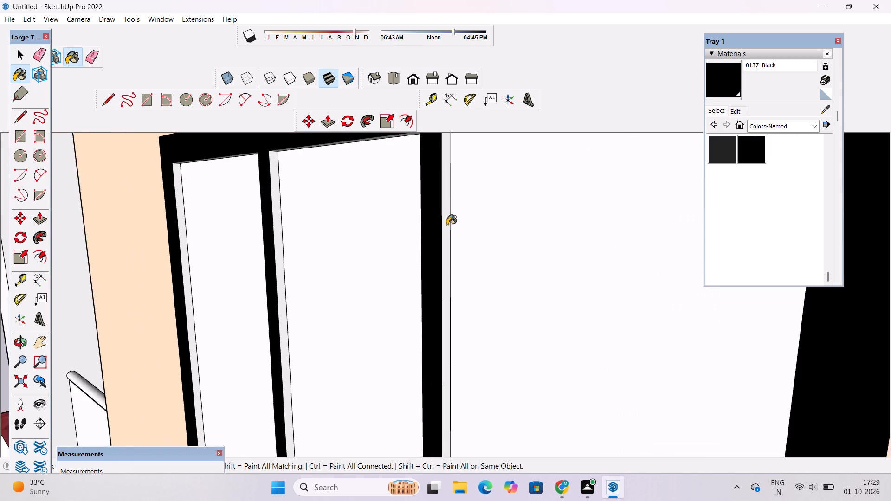
pyautogui.scroll(2, 447, 225)
pyautogui.click(445, 222)
pyautogui.scroll(-5, 553, 163)
pyautogui.scroll(4, 329, 196)
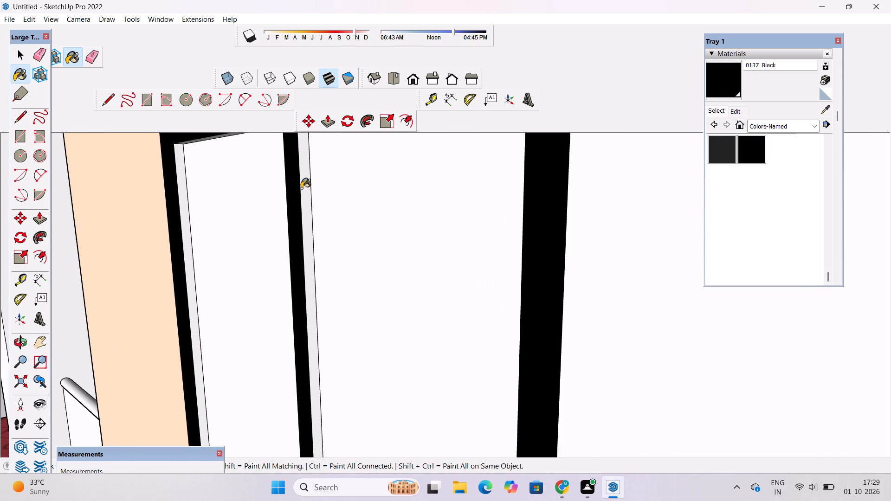
pyautogui.click(301, 188)
pyautogui.scroll(-6, 356, 190)
pyautogui.scroll(4, 228, 177)
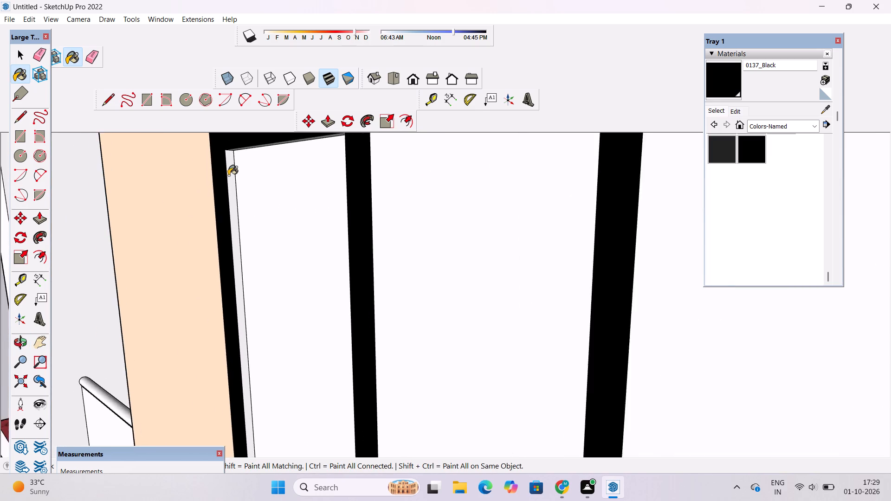
pyautogui.scroll(3, 228, 175)
pyautogui.click(229, 182)
pyautogui.scroll(-8, 238, 254)
pyautogui.scroll(9, 278, 221)
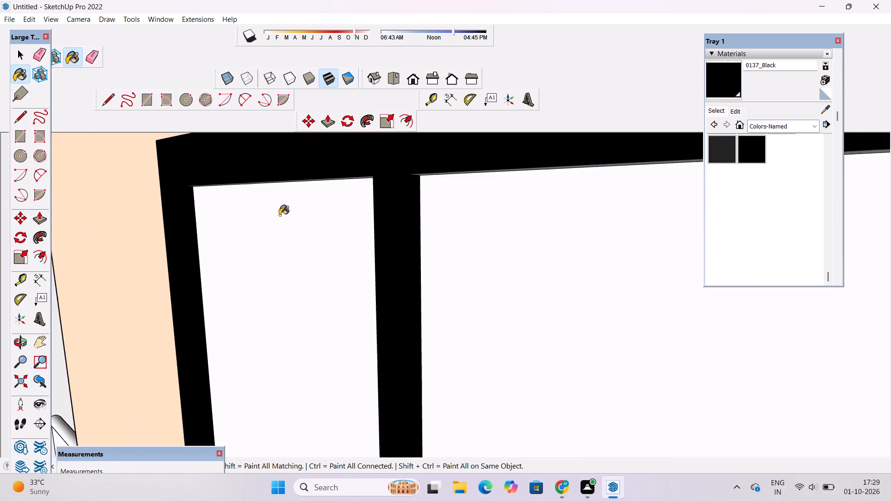
pyautogui.scroll(5, 279, 215)
pyautogui.click(339, 153)
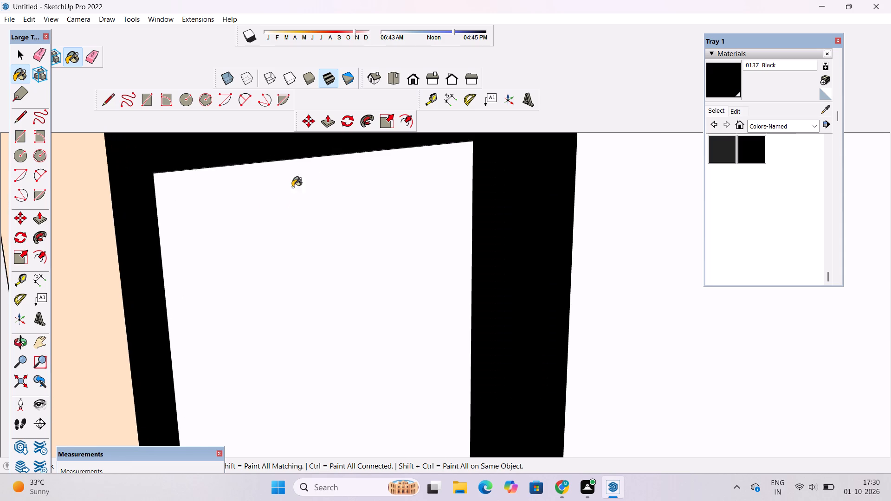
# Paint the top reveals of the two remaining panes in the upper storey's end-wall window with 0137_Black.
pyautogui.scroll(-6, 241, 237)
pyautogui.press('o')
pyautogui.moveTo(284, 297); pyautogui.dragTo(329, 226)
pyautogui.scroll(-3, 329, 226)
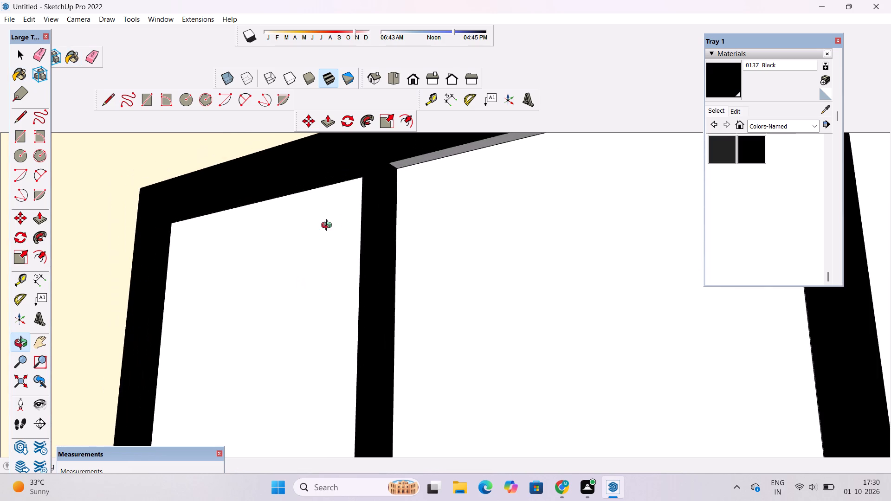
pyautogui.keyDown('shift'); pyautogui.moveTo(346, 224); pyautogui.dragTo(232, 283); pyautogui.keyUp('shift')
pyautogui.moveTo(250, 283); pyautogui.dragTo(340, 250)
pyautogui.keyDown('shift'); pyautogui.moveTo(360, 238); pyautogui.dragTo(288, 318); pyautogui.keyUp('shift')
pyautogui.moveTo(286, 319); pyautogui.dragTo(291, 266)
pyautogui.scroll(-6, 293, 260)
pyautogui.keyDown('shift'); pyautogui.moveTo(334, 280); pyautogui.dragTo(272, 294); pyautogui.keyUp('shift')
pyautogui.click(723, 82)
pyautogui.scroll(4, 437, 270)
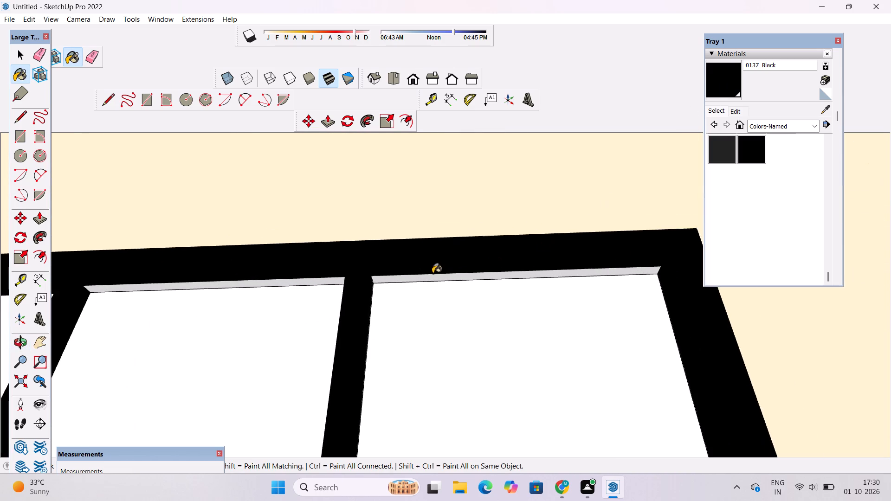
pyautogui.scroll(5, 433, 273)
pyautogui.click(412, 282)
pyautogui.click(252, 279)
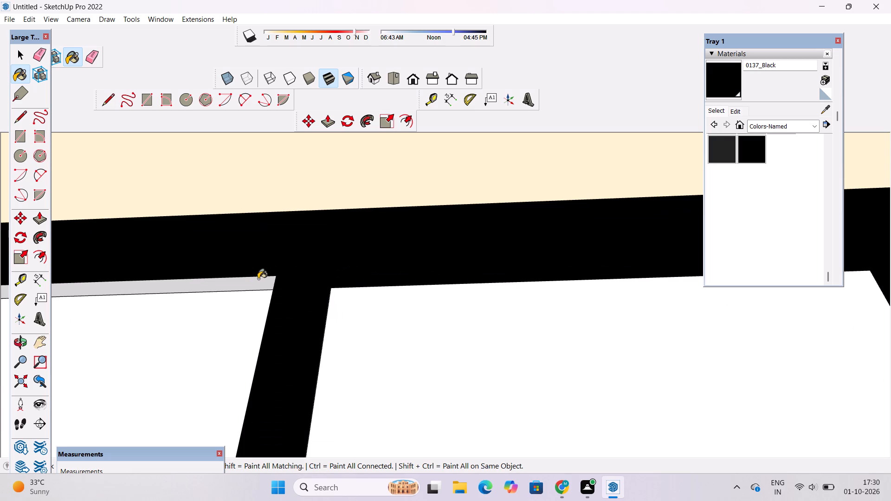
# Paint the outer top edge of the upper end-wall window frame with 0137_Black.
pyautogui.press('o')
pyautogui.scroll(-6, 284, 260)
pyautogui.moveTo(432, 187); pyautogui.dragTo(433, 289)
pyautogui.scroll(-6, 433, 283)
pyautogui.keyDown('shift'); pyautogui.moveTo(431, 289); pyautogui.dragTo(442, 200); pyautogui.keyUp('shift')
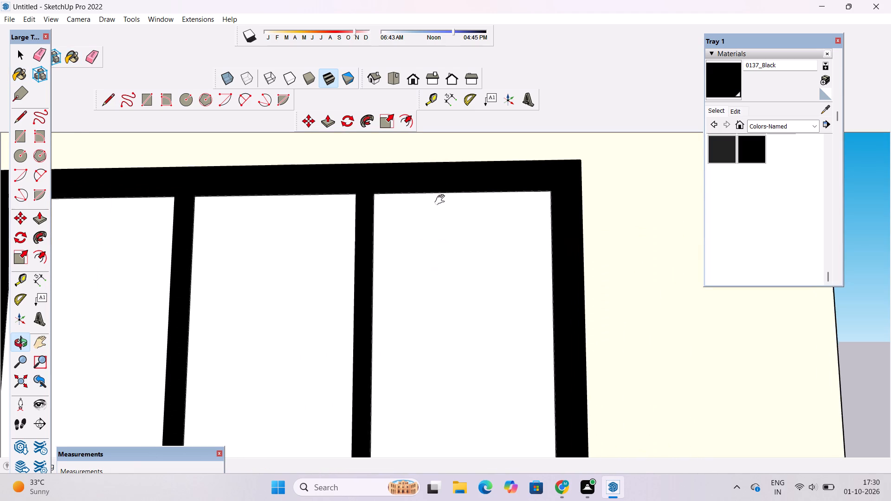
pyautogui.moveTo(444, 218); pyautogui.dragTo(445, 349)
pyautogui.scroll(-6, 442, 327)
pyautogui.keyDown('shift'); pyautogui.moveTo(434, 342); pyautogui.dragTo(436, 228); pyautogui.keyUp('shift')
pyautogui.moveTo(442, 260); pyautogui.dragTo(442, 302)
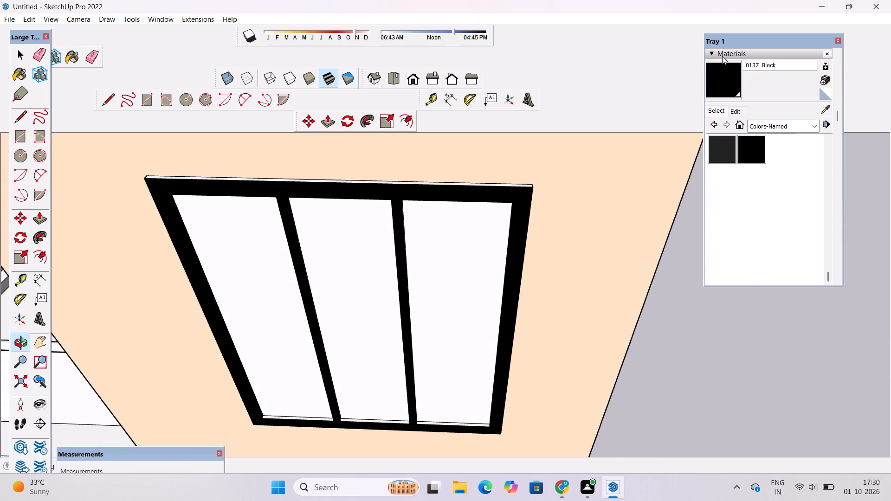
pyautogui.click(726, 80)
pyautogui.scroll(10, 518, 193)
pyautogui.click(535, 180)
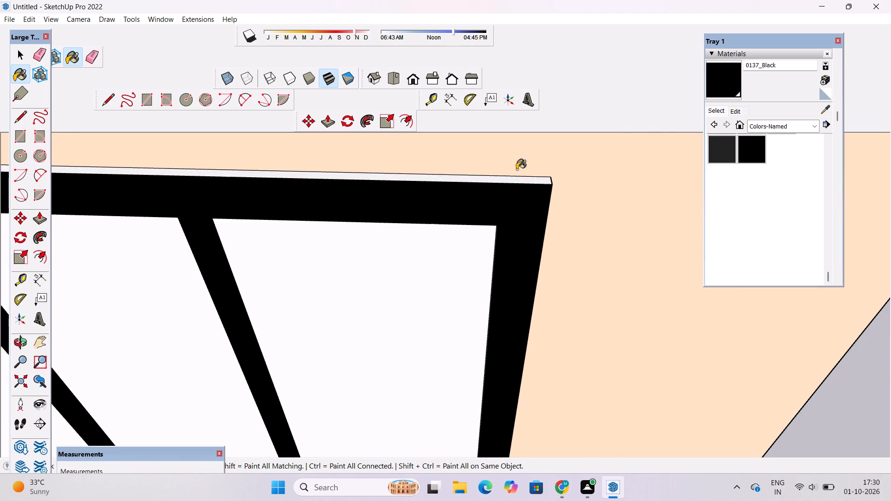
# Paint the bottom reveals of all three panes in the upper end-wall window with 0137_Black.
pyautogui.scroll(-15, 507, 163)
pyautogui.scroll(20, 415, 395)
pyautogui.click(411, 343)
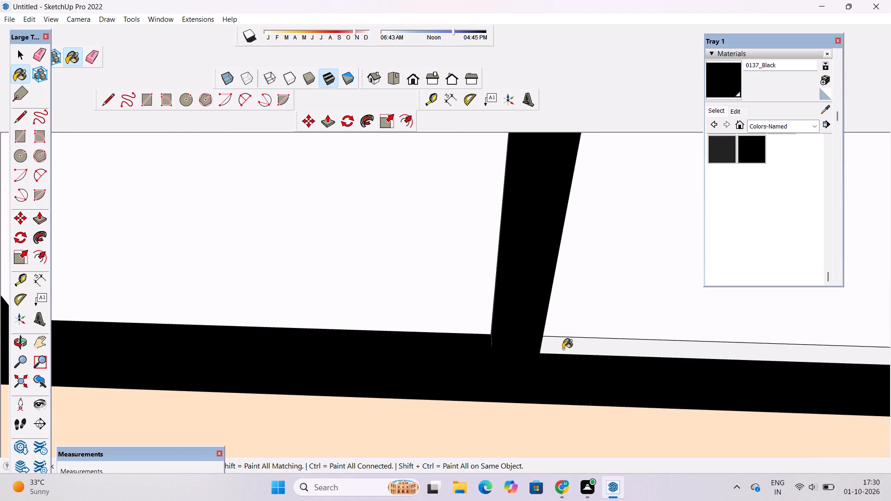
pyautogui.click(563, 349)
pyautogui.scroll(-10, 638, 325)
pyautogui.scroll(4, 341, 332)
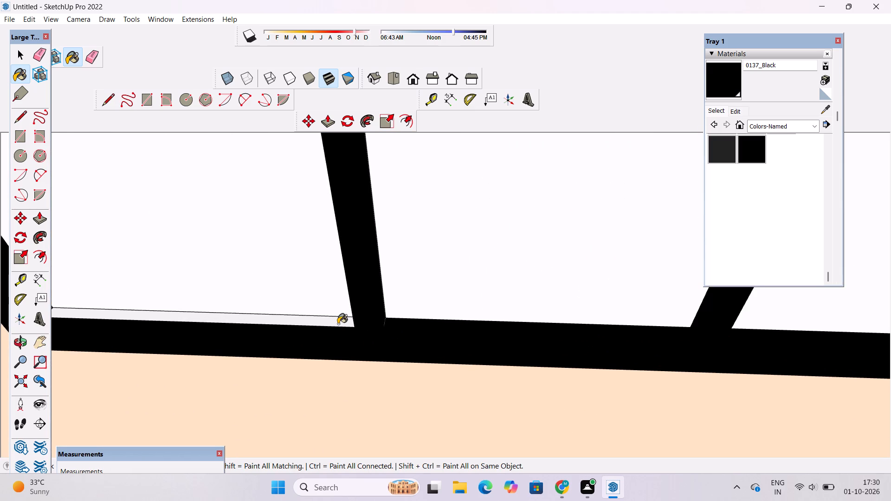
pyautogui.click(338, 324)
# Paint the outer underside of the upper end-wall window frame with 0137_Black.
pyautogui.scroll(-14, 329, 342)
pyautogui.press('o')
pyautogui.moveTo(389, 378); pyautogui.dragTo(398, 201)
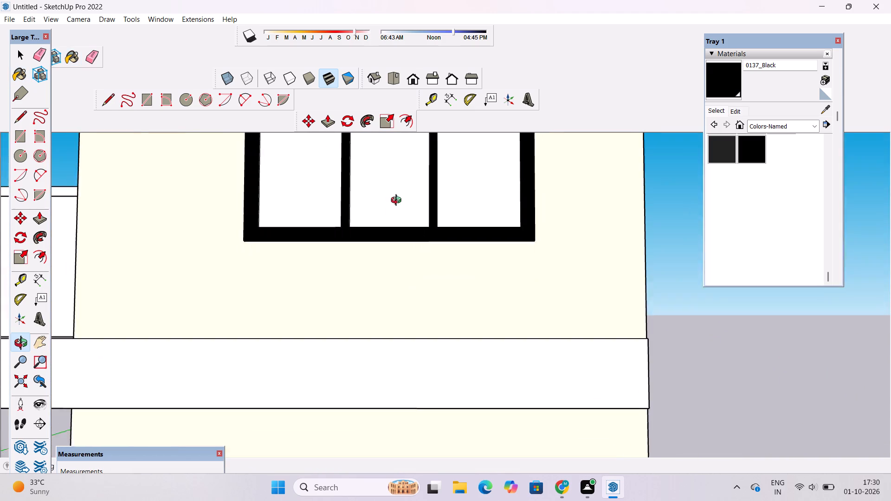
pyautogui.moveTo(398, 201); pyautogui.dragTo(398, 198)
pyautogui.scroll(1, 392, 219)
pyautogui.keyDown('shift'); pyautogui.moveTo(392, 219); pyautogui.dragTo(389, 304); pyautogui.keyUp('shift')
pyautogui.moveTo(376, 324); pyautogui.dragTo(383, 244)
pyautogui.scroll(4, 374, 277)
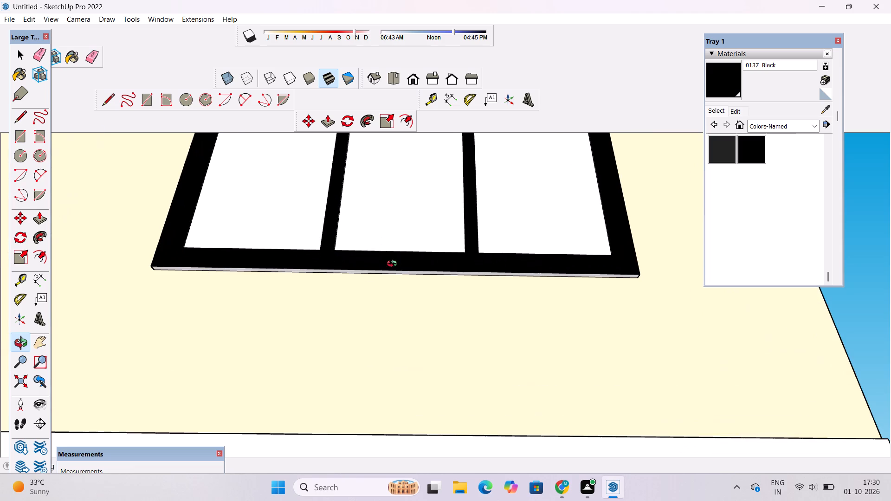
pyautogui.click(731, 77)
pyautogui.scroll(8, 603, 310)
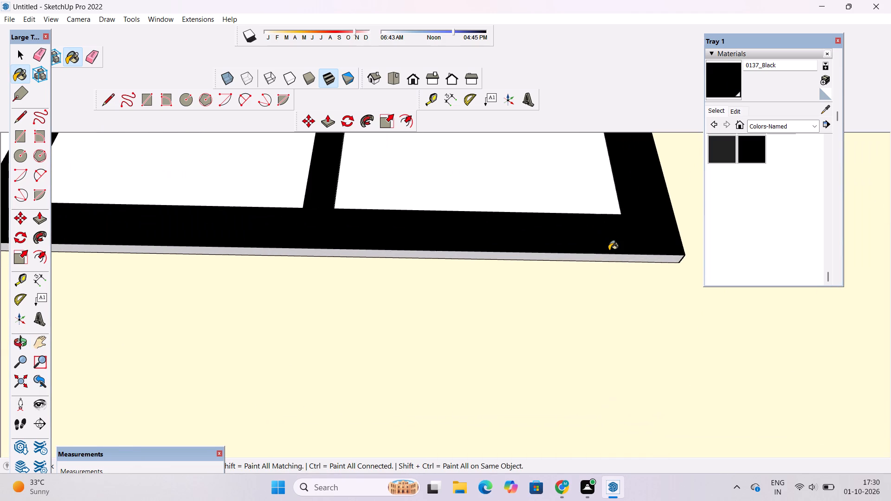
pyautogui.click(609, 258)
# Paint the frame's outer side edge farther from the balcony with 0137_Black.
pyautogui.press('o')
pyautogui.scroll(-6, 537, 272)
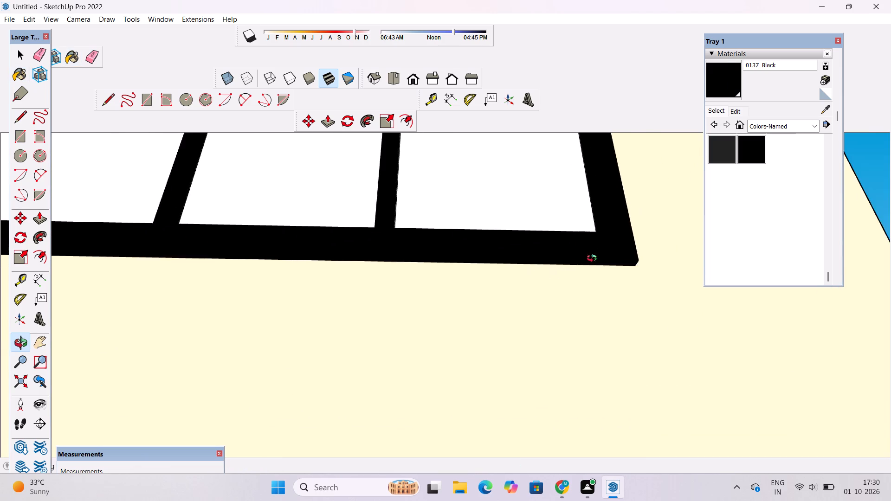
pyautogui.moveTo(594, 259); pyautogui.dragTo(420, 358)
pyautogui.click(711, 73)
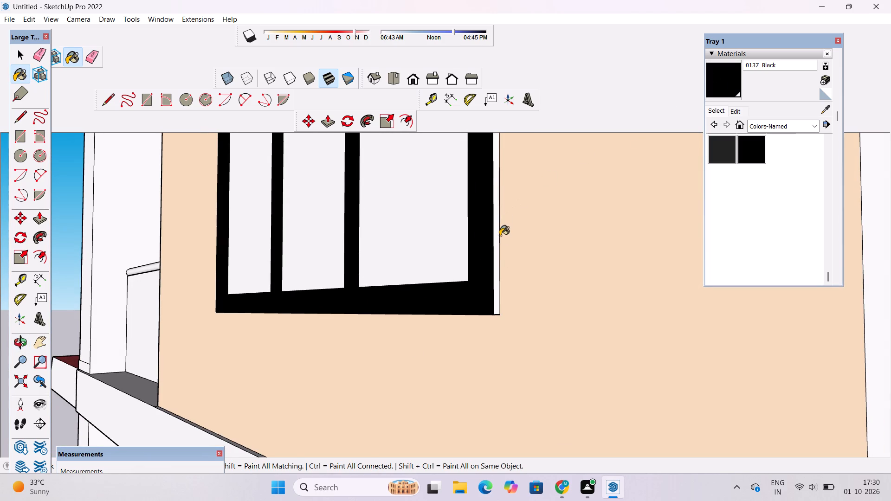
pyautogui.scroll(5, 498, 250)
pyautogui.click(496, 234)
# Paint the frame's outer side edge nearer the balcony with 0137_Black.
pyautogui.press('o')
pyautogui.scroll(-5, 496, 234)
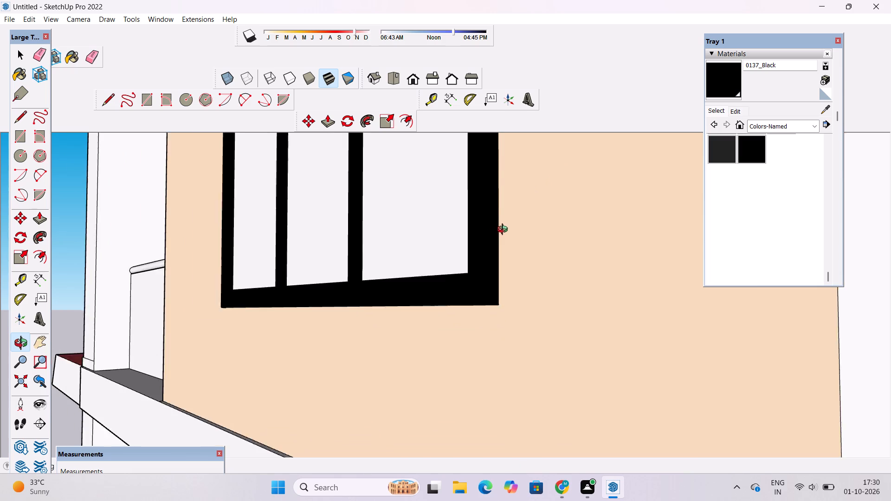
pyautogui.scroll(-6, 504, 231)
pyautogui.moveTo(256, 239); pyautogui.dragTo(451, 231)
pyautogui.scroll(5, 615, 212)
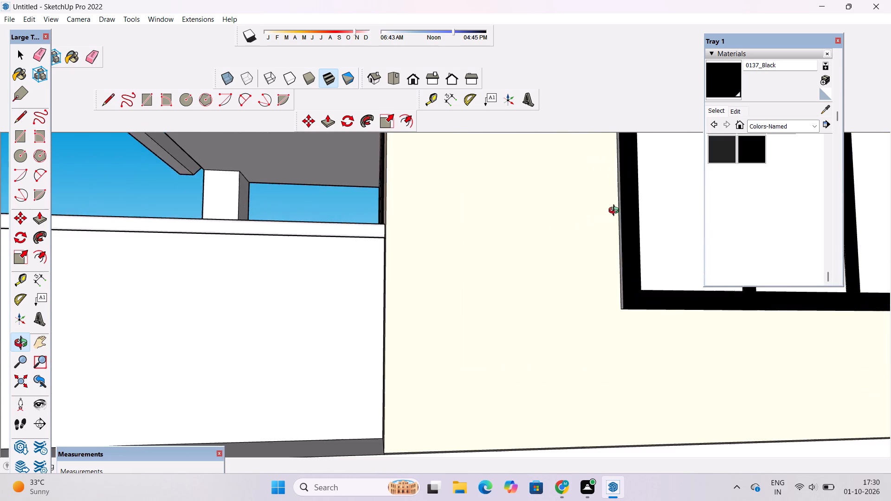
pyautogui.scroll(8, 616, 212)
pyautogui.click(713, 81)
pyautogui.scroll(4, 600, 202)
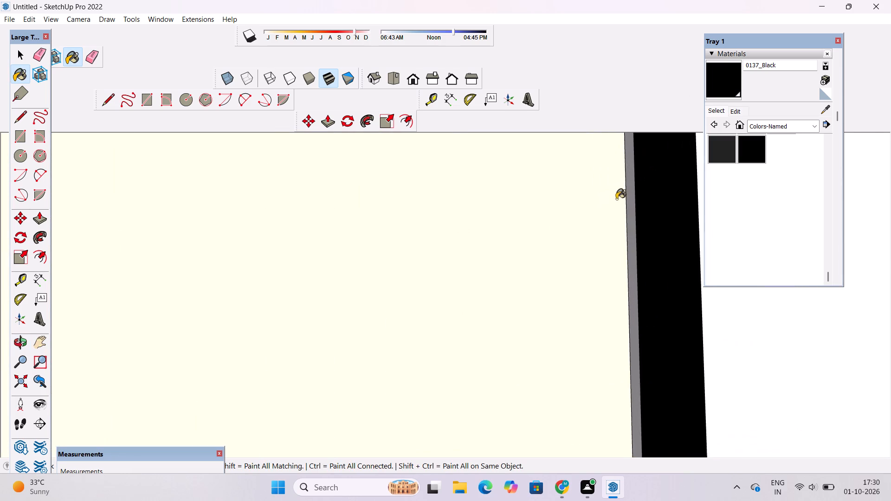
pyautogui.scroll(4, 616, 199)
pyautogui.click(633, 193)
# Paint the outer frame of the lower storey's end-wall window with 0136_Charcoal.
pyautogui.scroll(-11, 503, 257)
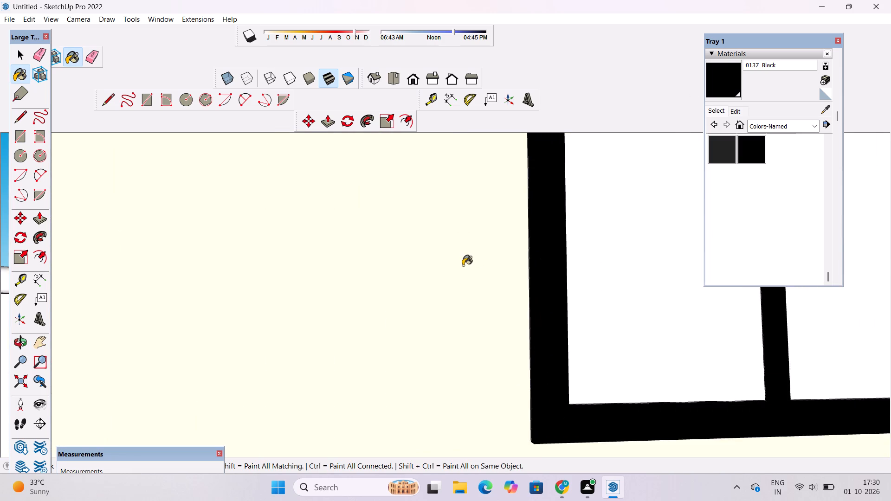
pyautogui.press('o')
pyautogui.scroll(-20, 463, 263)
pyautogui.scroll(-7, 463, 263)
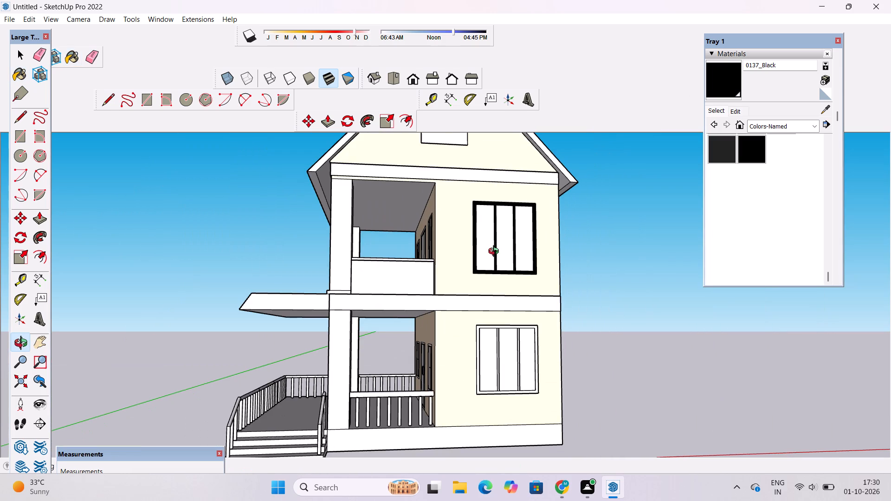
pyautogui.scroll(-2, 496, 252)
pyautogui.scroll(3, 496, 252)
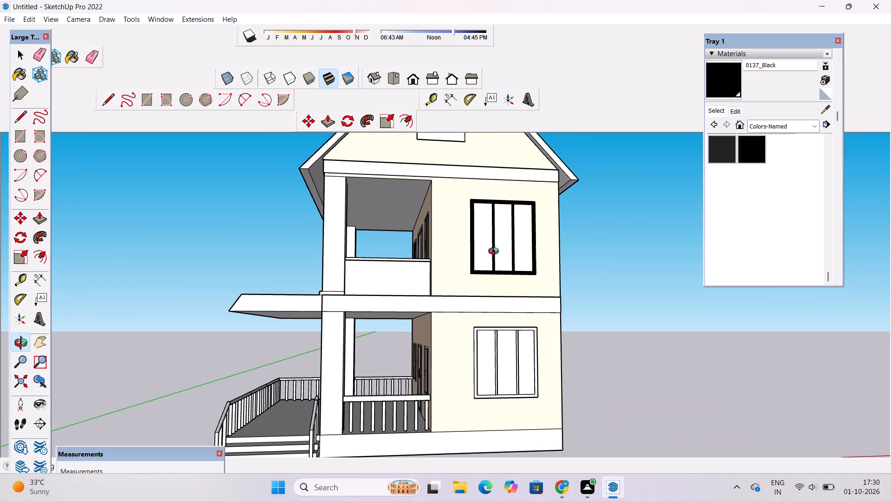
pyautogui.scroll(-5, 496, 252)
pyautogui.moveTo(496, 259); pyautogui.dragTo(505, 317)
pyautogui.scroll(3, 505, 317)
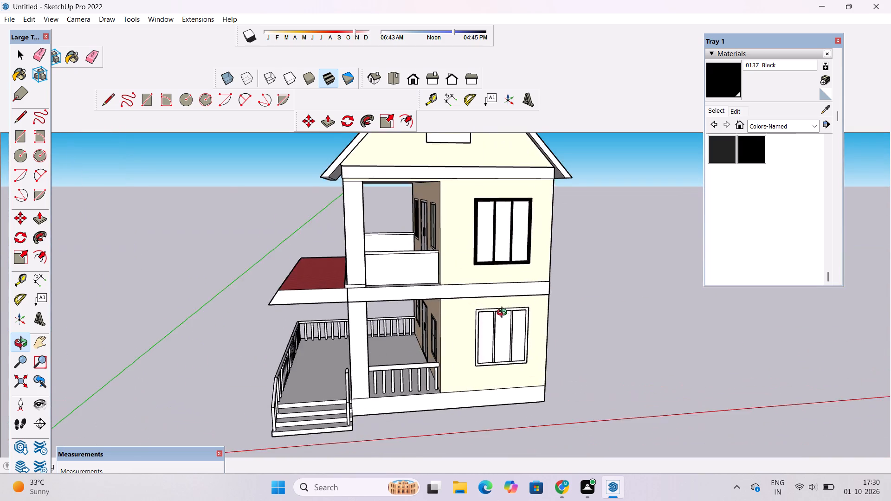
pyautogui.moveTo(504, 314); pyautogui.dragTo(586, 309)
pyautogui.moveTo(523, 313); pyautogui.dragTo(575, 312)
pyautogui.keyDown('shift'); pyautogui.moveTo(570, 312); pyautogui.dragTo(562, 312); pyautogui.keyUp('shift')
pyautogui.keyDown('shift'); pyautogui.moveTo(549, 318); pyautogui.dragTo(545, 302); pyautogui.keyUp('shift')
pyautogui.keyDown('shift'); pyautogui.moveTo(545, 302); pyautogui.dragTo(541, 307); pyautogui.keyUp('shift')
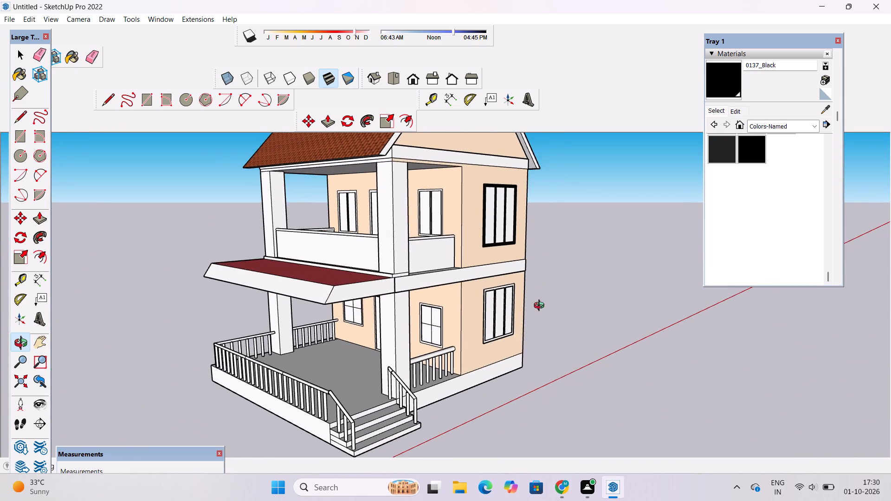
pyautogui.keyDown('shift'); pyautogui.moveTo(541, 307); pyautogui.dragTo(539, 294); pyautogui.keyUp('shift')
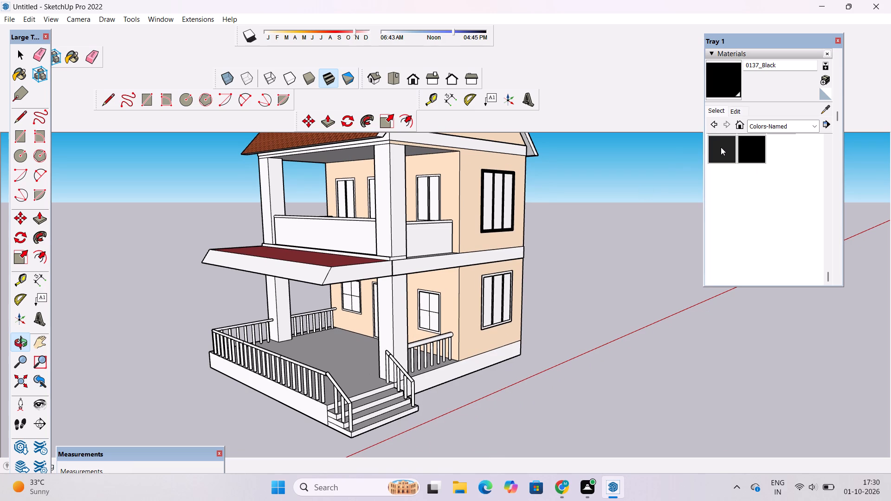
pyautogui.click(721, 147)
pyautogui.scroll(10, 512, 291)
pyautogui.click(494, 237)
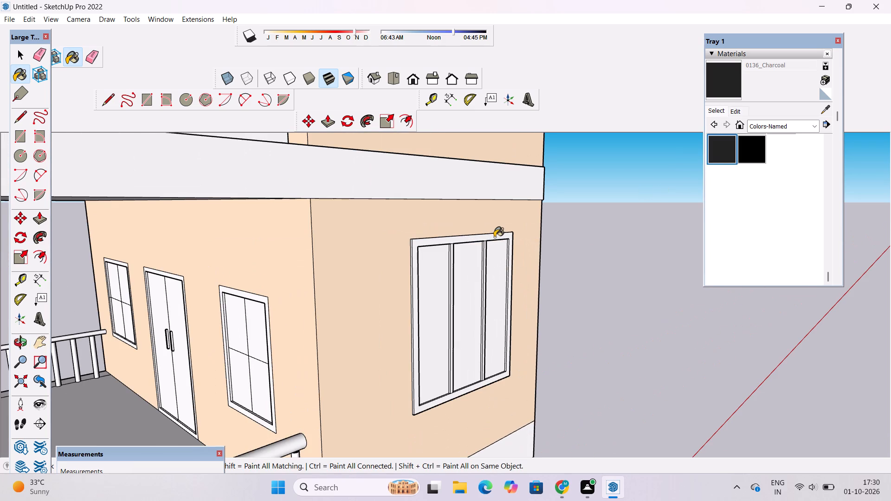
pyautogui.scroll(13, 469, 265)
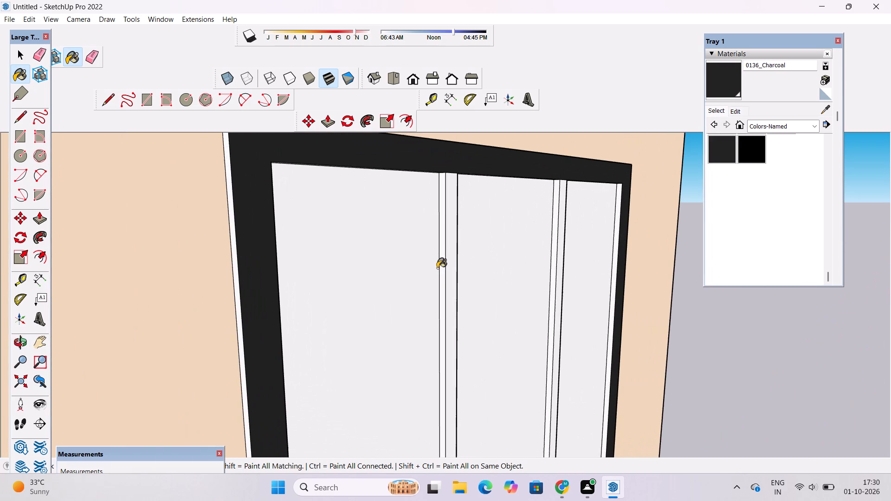
# Undo the charcoal paint on the lower end-wall window and all the black paint on the upper one.
pyautogui.scroll(-16, 437, 268)
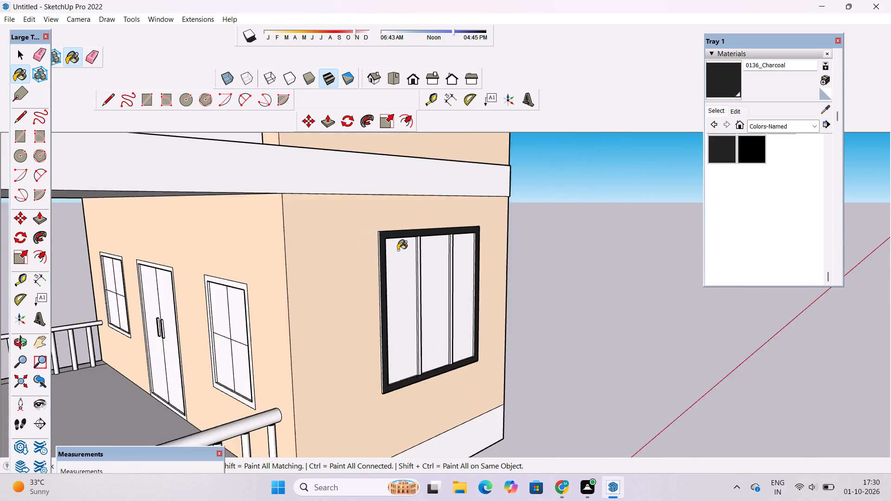
pyautogui.scroll(-4, 398, 250)
pyautogui.hotkey('ctrl', 'z')
pyautogui.hotkey('ctrl', 'z')
pyautogui.keyDown('ctrl'); pyautogui.scroll(-2, 399, 269); pyautogui.keyUp('ctrl')
pyautogui.hotkey('ctrl', 'z')
pyautogui.hotkey('ctrl', 'z')
pyautogui.hotkey('ctrl', 'z')
pyautogui.hotkey('ctrl', 'z')
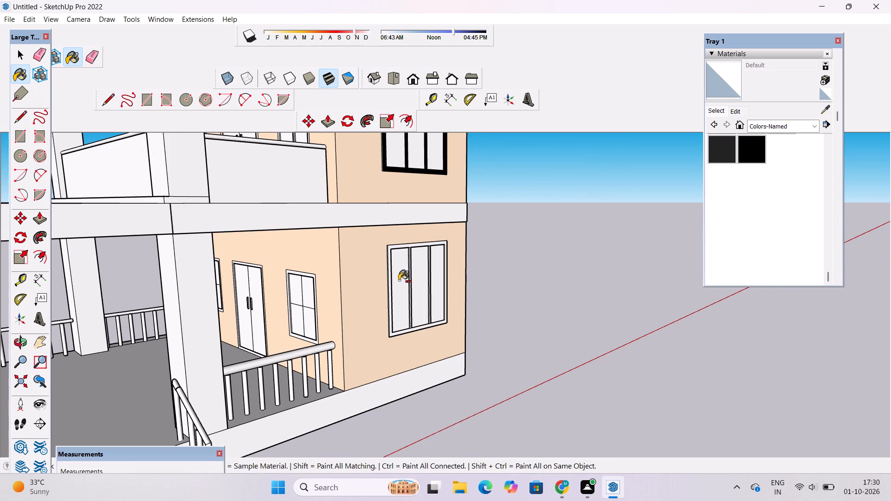
pyautogui.hotkey('ctrl', 'z')
pyautogui.hotkey('ctrl', 'z')
pyautogui.hotkey('ctrl', 'z')
pyautogui.hotkey('ctrl', 'z')
pyautogui.hotkey('ctrl', 'z')
pyautogui.hotkey('ctrl', 'z')
pyautogui.hotkey('ctrl', 'z')
pyautogui.hotkey('ctrl', 'z')
pyautogui.hotkey('ctrl', 'z')
pyautogui.hotkey('ctrl', 'z')
pyautogui.hotkey('ctrl', 'z')
pyautogui.hotkey('ctrl', 'z')
pyautogui.hotkey('ctrl', 'z')
pyautogui.hotkey('ctrl', 'z')
pyautogui.hotkey('ctrl', 'z')
pyautogui.keyDown('ctrl'); pyautogui.scroll(-5, 400, 281); pyautogui.keyUp('ctrl')
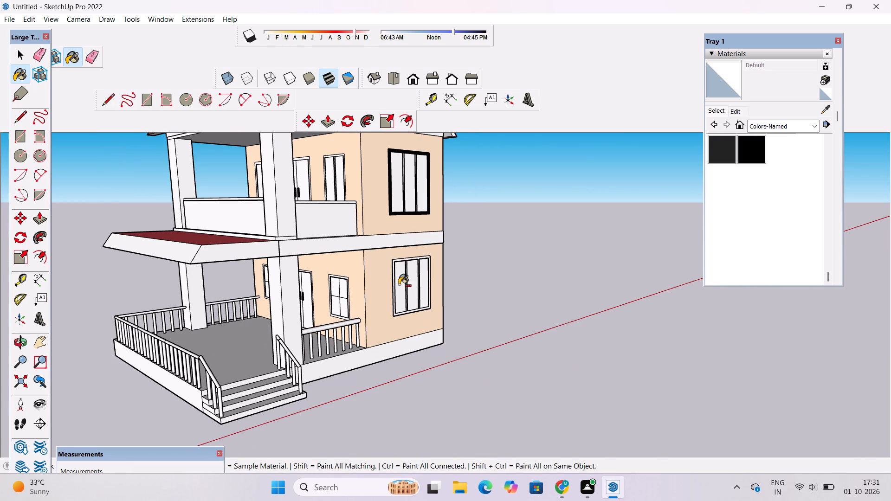
pyautogui.hotkey('ctrl', 'z')
pyautogui.hotkey('ctrl', 'z')
pyautogui.press('space')
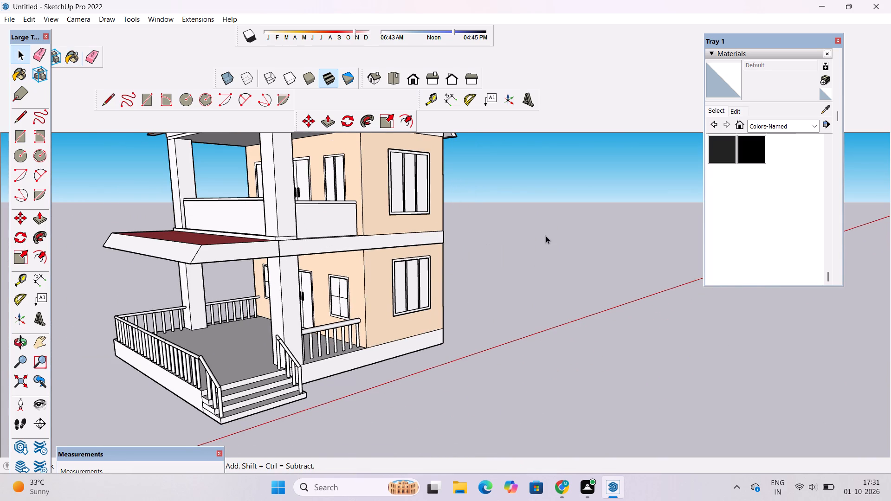
# Paint the outer frame of the upper storey's end-wall window with 0022_Maroon from the Colors-Named collection.
pyautogui.scroll(5, 472, 196)
pyautogui.scroll(5, 747, 148)
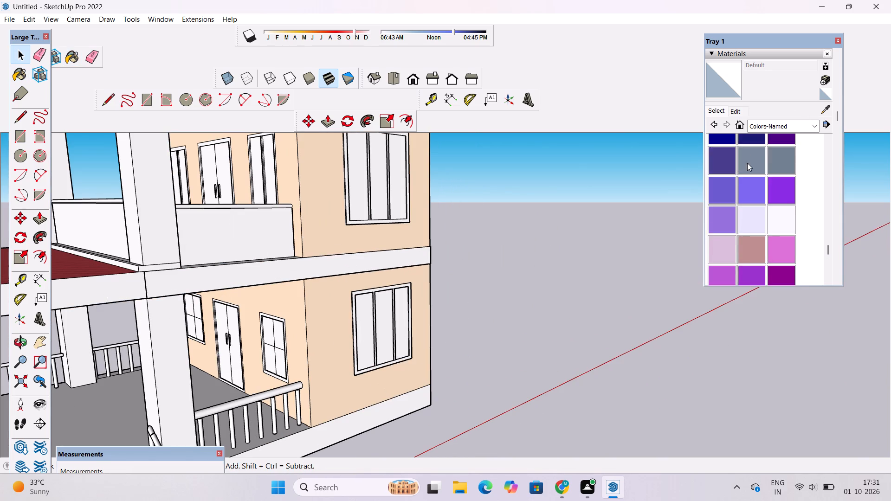
pyautogui.scroll(10, 749, 171)
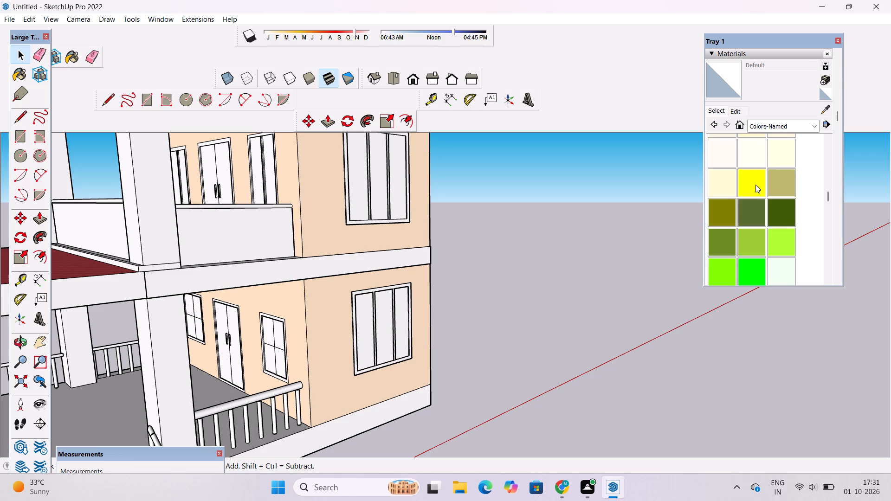
pyautogui.scroll(4, 755, 185)
pyautogui.scroll(-1, 755, 185)
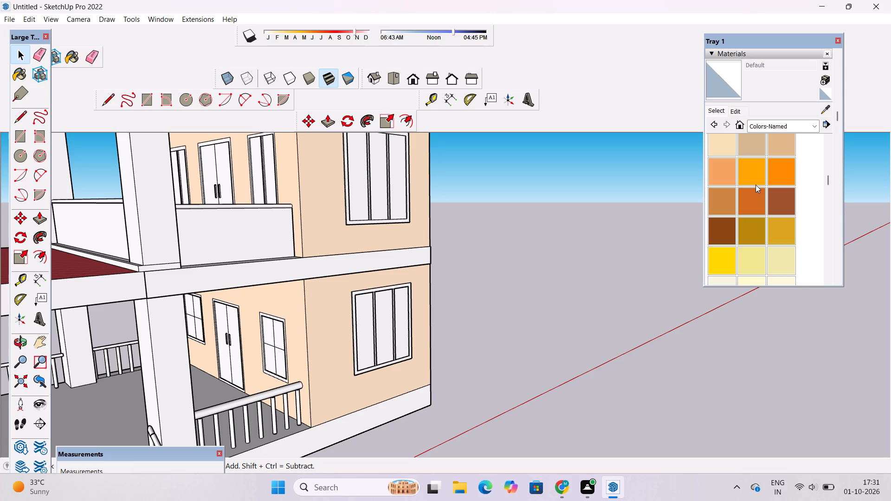
pyautogui.scroll(3, 749, 201)
pyautogui.click(725, 194)
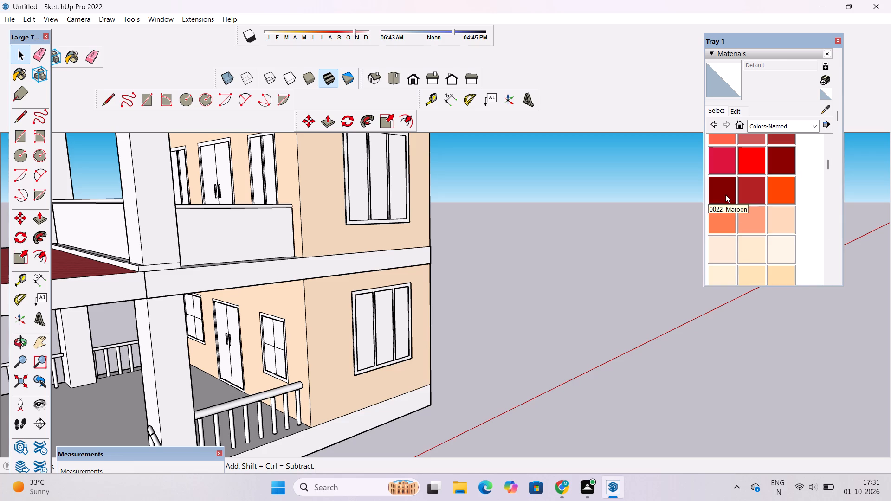
pyautogui.scroll(-4, 432, 270)
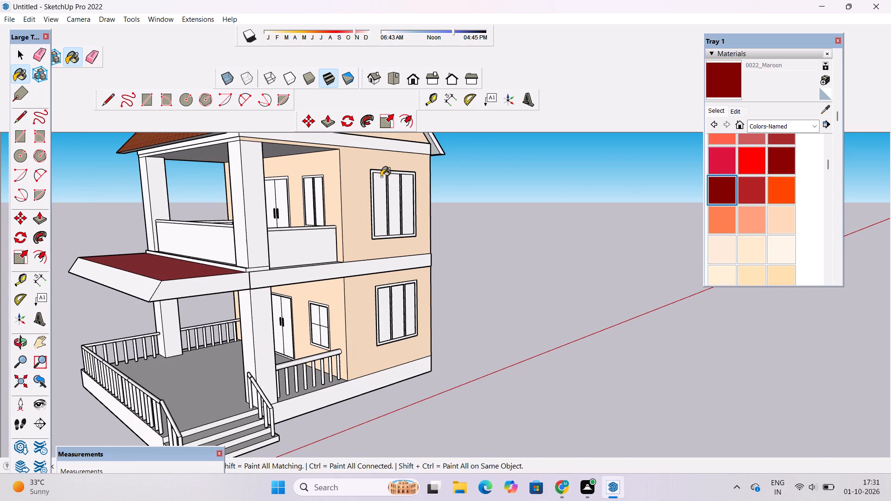
pyautogui.scroll(15, 380, 175)
pyautogui.click(385, 173)
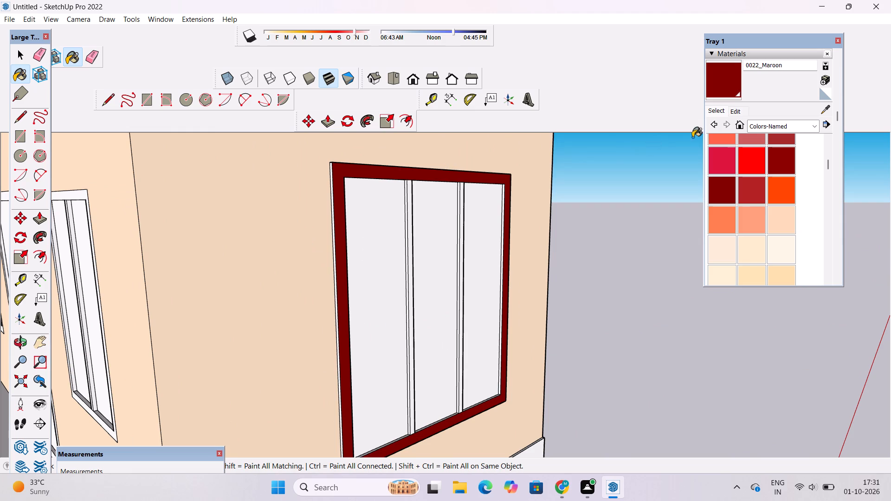
# Darken the 0022_Maroon material by lowering its brightness to a very deep maroon.
pyautogui.click(739, 113)
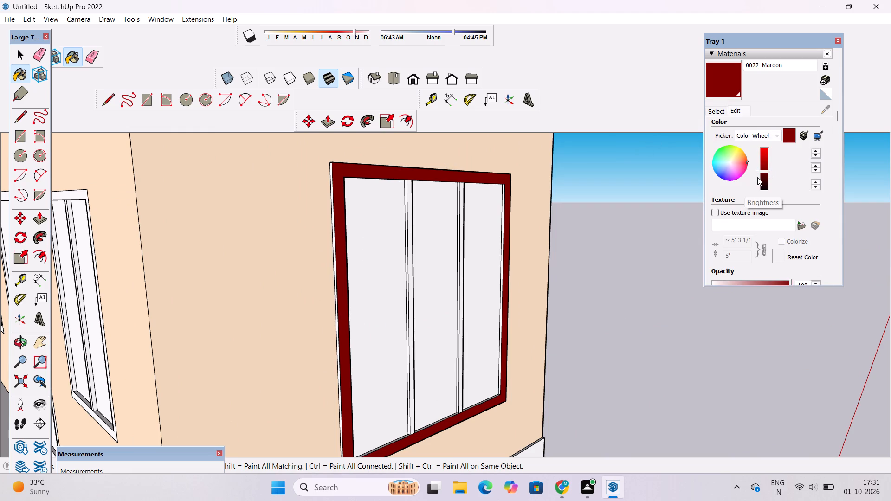
pyautogui.click(764, 177)
pyautogui.scroll(-5, 557, 210)
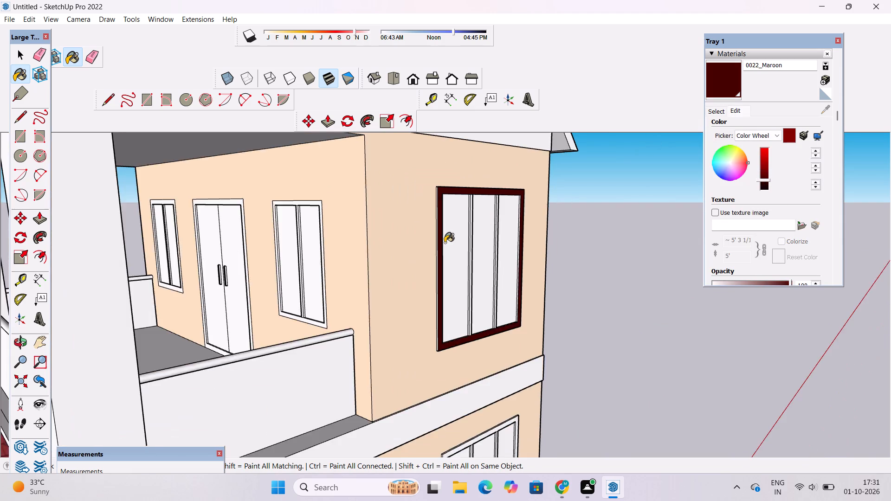
# Paint the upper end-wall window's mullions, outer side edge nearer the balcony and inner side face farther from it with the darkened 0022_Maroon.
pyautogui.scroll(20, 445, 243)
pyautogui.scroll(2, 445, 243)
pyautogui.click(472, 161)
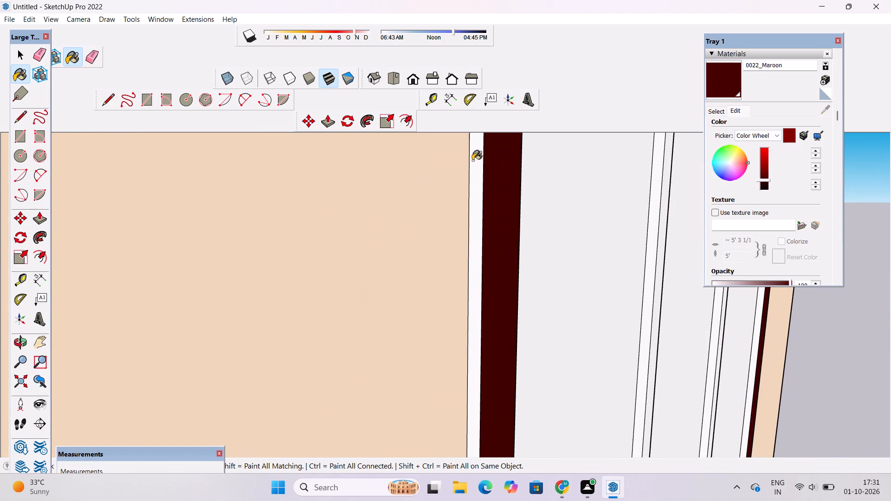
pyautogui.scroll(-15, 367, 202)
pyautogui.scroll(9, 556, 210)
pyautogui.click(556, 203)
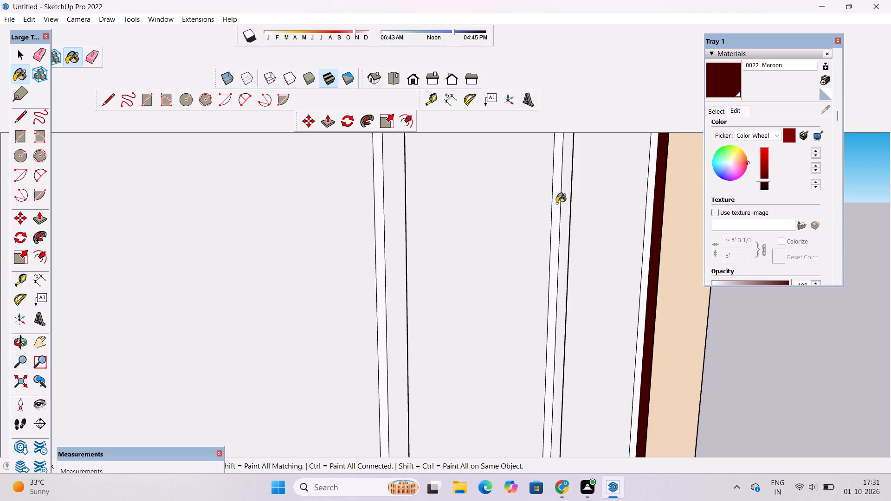
pyautogui.click(567, 193)
pyautogui.click(381, 204)
pyautogui.click(393, 196)
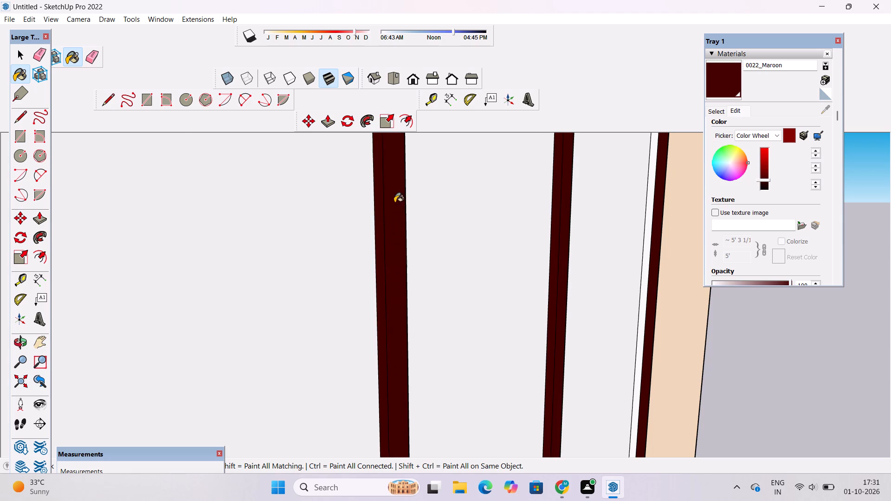
pyautogui.scroll(-6, 382, 226)
pyautogui.scroll(9, 589, 204)
pyautogui.click(562, 188)
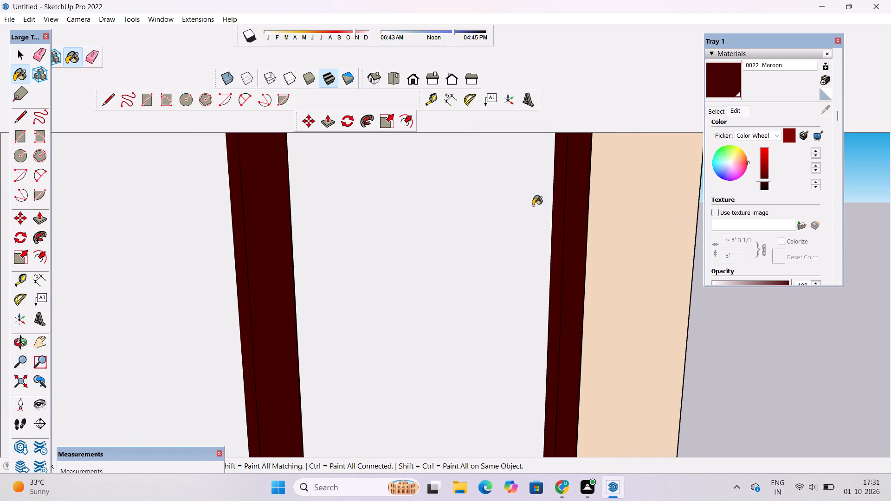
pyautogui.scroll(-20, 528, 204)
pyautogui.scroll(-1, 528, 204)
pyautogui.scroll(5, 498, 334)
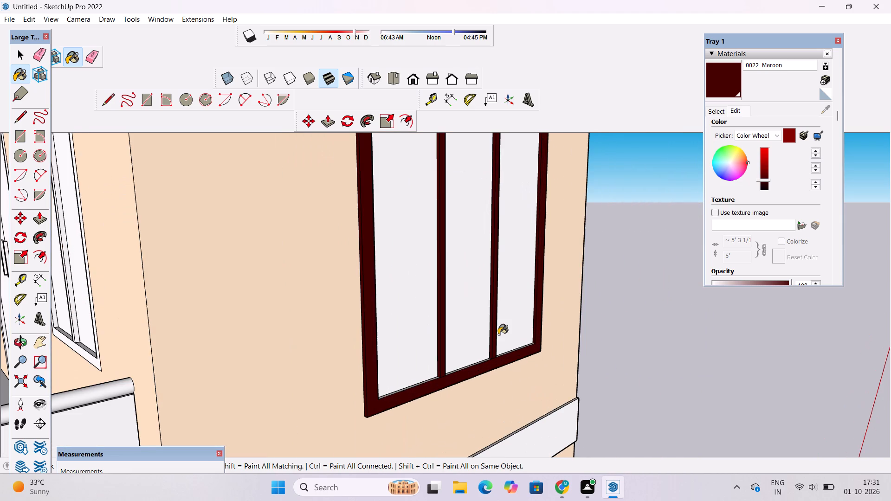
# Paint the bottom inner faces under all three panes of the upper end-wall window with the darkened 0022_Maroon.
pyautogui.scroll(16, 510, 344)
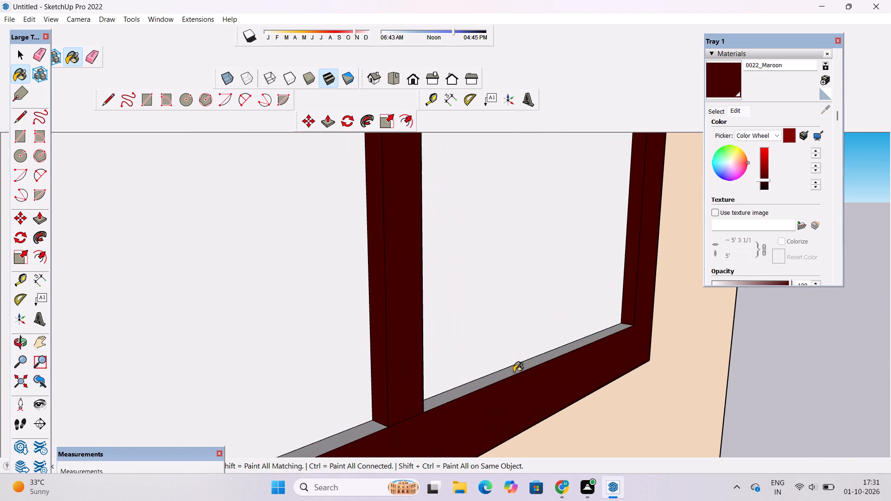
pyautogui.click(514, 372)
pyautogui.scroll(-6, 618, 301)
pyautogui.scroll(5, 470, 374)
pyautogui.click(480, 366)
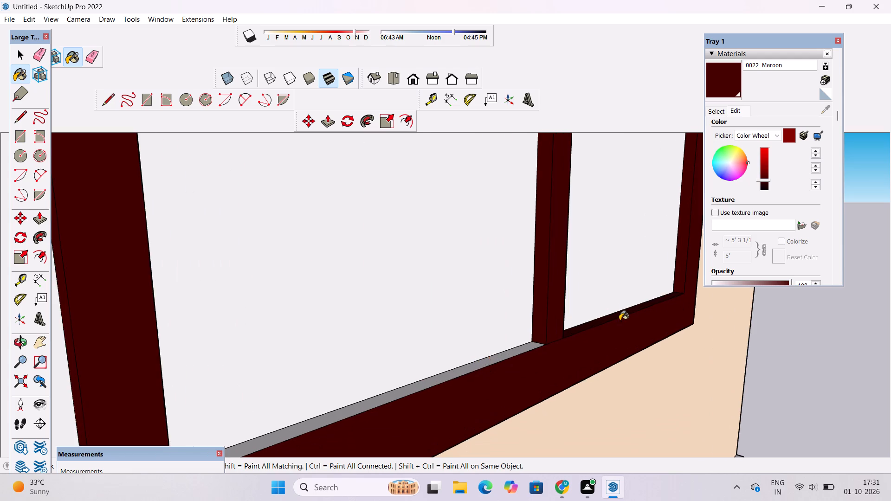
pyautogui.scroll(-9, 620, 321)
pyautogui.scroll(5, 461, 375)
pyautogui.click(465, 379)
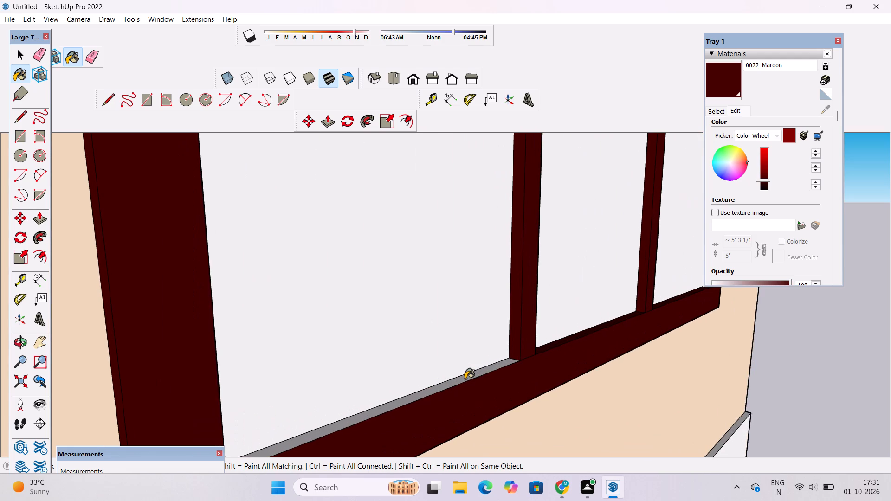
# Paint the top inner faces above the middle pane and the pane nearest the balcony with the darkened 0022_Maroon.
pyautogui.press('o')
pyautogui.scroll(-6, 465, 379)
pyautogui.moveTo(590, 376); pyautogui.dragTo(489, 357)
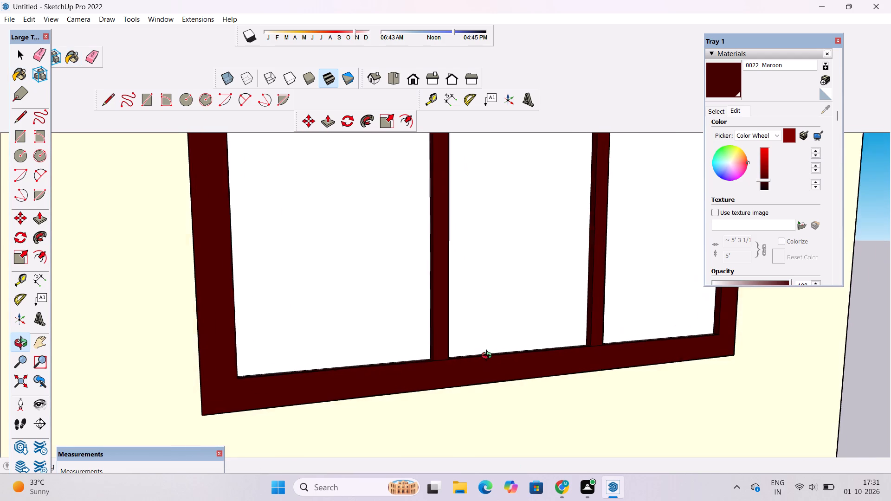
pyautogui.moveTo(489, 357); pyautogui.dragTo(490, 357)
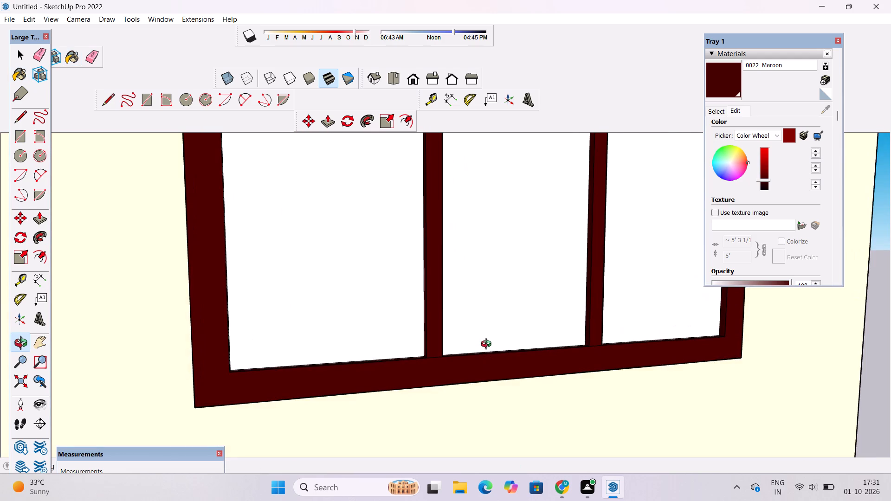
pyautogui.scroll(-4, 484, 129)
pyautogui.moveTo(537, 199); pyautogui.dragTo(439, 211)
pyautogui.keyDown('shift'); pyautogui.moveTo(436, 210); pyautogui.dragTo(462, 239); pyautogui.keyUp('shift')
pyautogui.moveTo(467, 251); pyautogui.dragTo(400, 244)
pyautogui.scroll(-4, 390, 234)
pyautogui.keyDown('shift'); pyautogui.moveTo(392, 232); pyautogui.dragTo(405, 315); pyautogui.keyUp('shift')
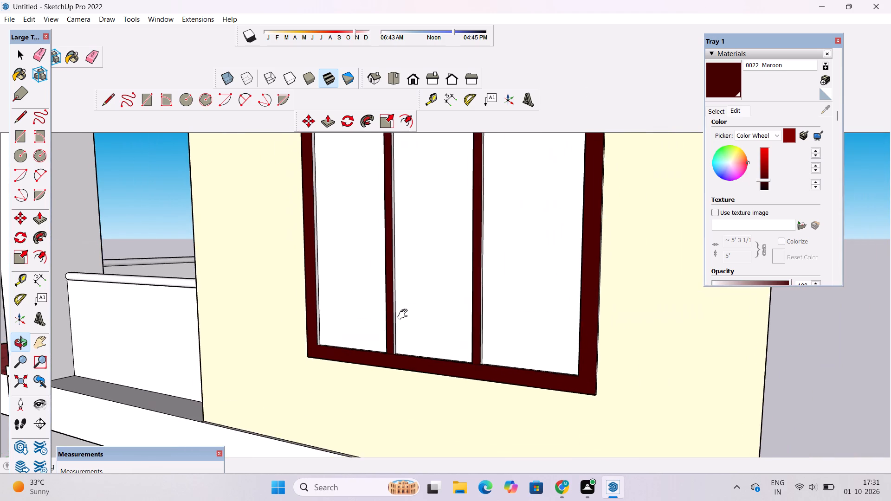
pyautogui.keyDown('shift'); pyautogui.moveTo(405, 315); pyautogui.dragTo(407, 329); pyautogui.keyUp('shift')
pyautogui.scroll(-6, 407, 324)
pyautogui.keyDown('shift'); pyautogui.moveTo(427, 289); pyautogui.dragTo(429, 379); pyautogui.keyUp('shift')
pyautogui.moveTo(430, 366); pyautogui.dragTo(416, 276)
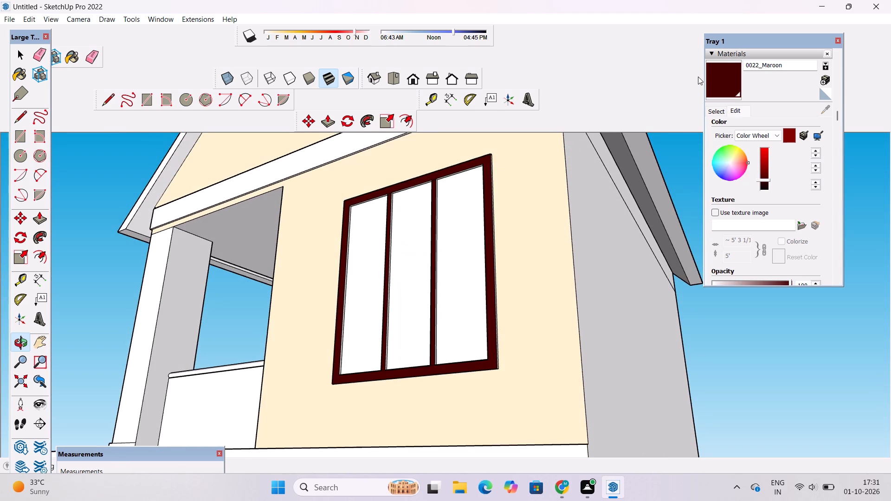
pyautogui.click(729, 80)
pyautogui.scroll(4, 427, 206)
pyautogui.scroll(9, 413, 164)
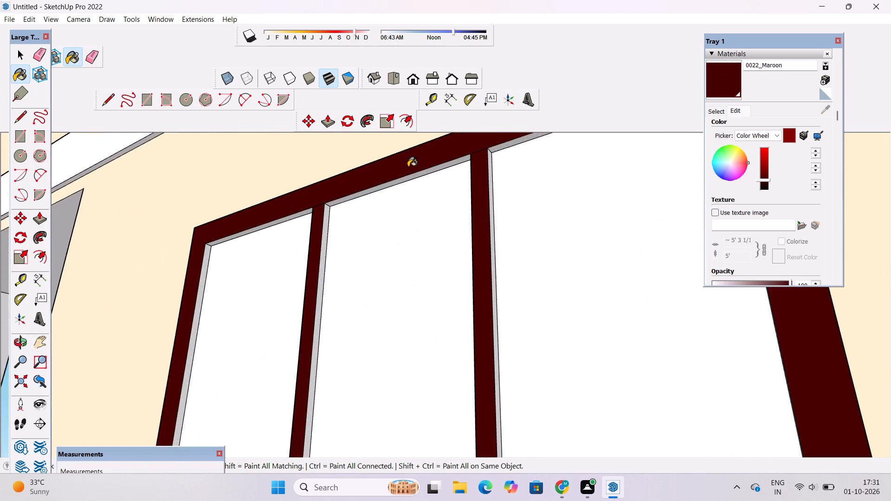
pyautogui.scroll(6, 408, 167)
pyautogui.click(403, 182)
pyautogui.scroll(-4, 407, 180)
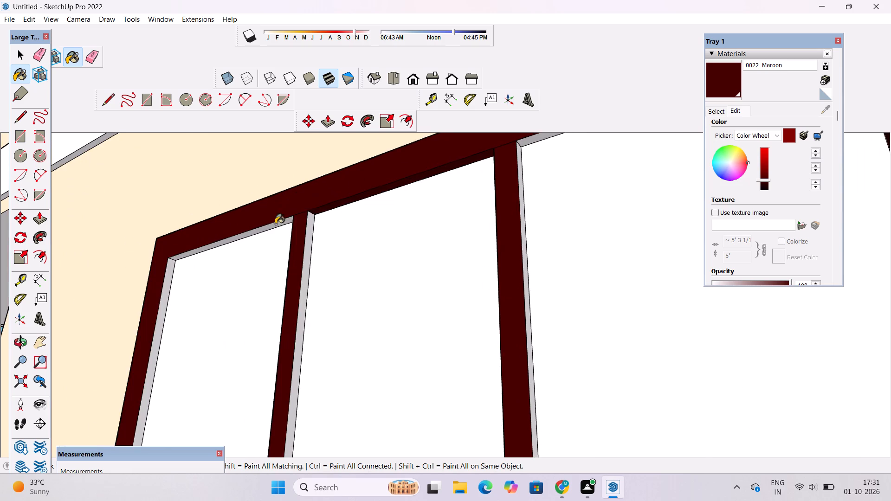
pyautogui.scroll(8, 273, 232)
pyautogui.click(294, 214)
pyautogui.scroll(-10, 304, 199)
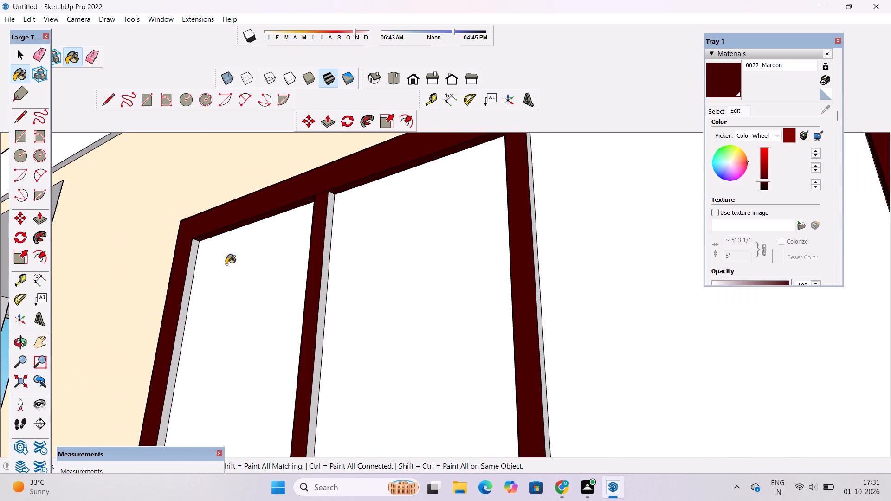
# Paint the inner side face nearest the balcony and both mullions' unpainted side faces with the darkened 0022_Maroon.
pyautogui.scroll(9, 214, 270)
pyautogui.click(183, 235)
pyautogui.scroll(-6, 188, 222)
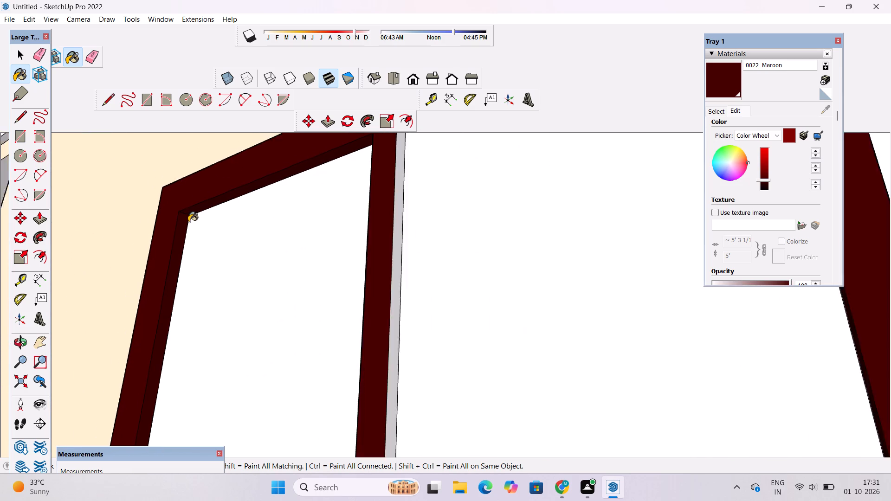
pyautogui.scroll(-10, 188, 222)
pyautogui.scroll(14, 260, 246)
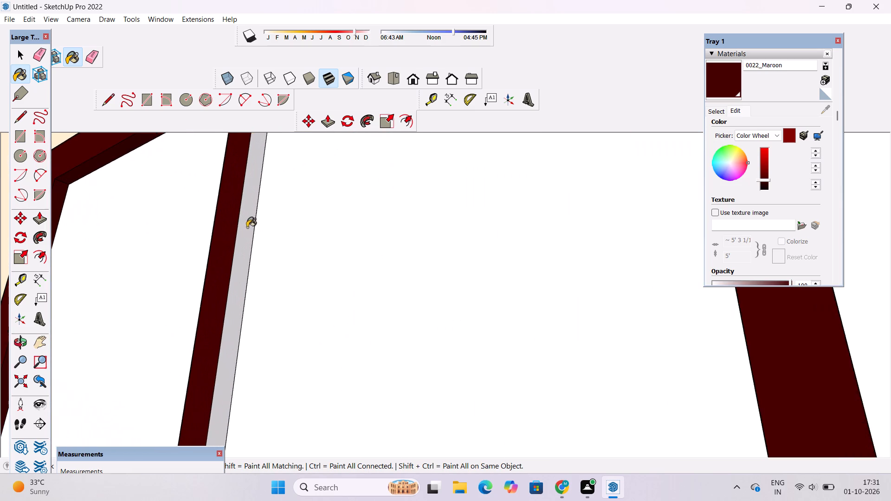
pyautogui.click(245, 225)
pyautogui.scroll(-13, 206, 214)
pyautogui.scroll(4, 324, 209)
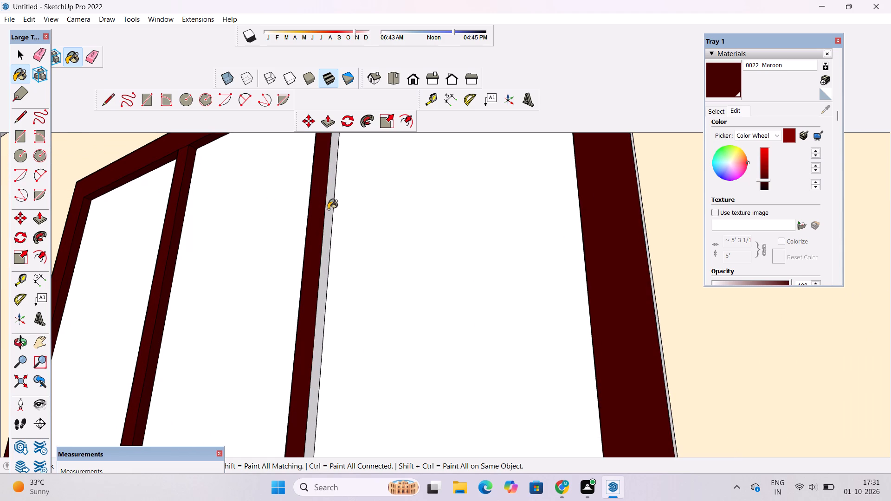
pyautogui.click(328, 209)
pyautogui.scroll(-10, 313, 207)
pyautogui.scroll(6, 429, 198)
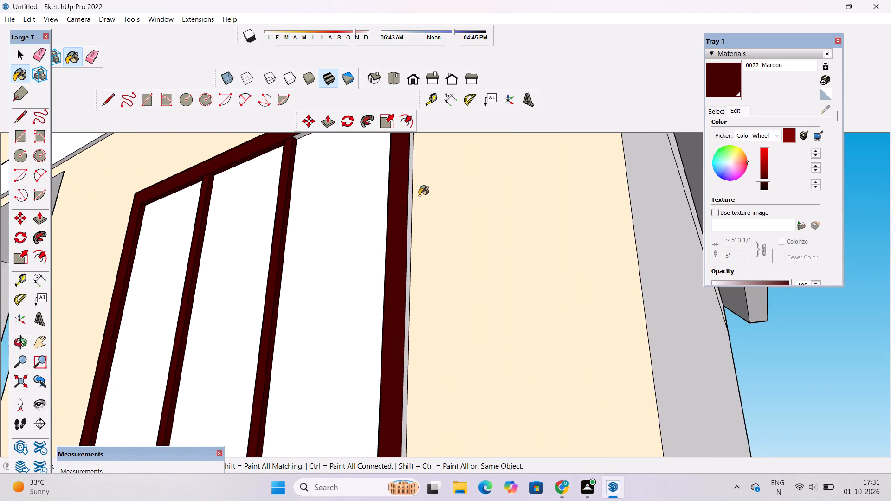
# Paint the frame's outer side edge farther from the balcony and the last pane's top inner face with the darkened 0022_Maroon.
pyautogui.scroll(2, 419, 196)
pyautogui.click(401, 194)
pyautogui.click(404, 199)
pyautogui.scroll(-9, 425, 270)
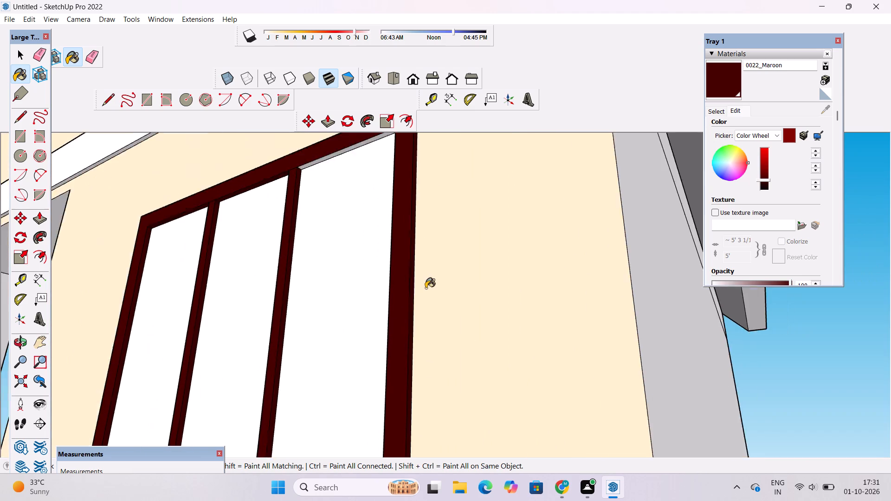
pyautogui.scroll(-2, 426, 288)
pyautogui.scroll(14, 380, 172)
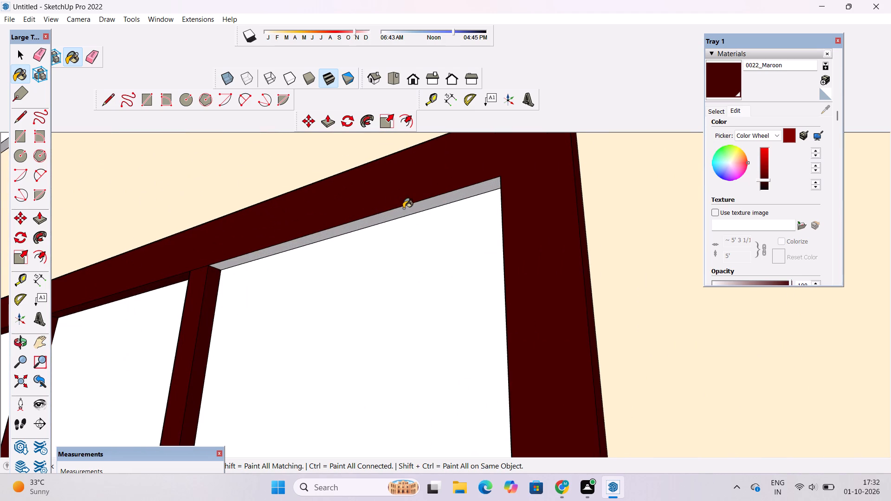
pyautogui.click(403, 208)
pyautogui.scroll(-20, 374, 189)
pyautogui.scroll(-1, 374, 189)
# Paint the top outer edge of the upper end-wall window's frame with the darkened 0022_Maroon.
pyautogui.scroll(20, 387, 164)
pyautogui.scroll(6, 387, 164)
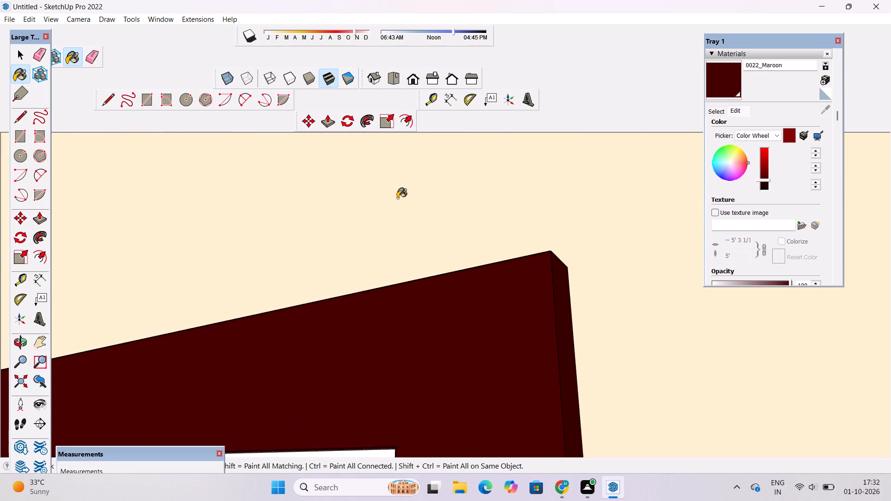
pyautogui.scroll(10, 404, 210)
pyautogui.scroll(-5, 415, 238)
pyautogui.scroll(1, 415, 238)
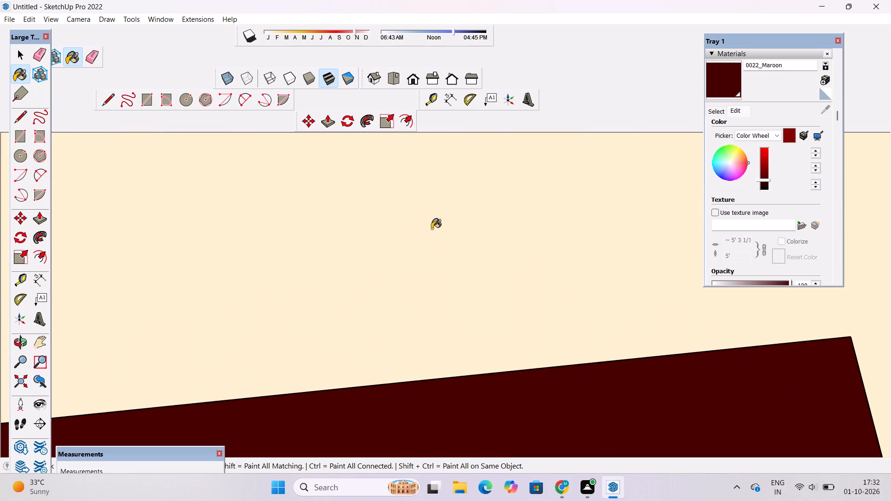
pyautogui.press('o')
pyautogui.moveTo(434, 244); pyautogui.dragTo(445, 393)
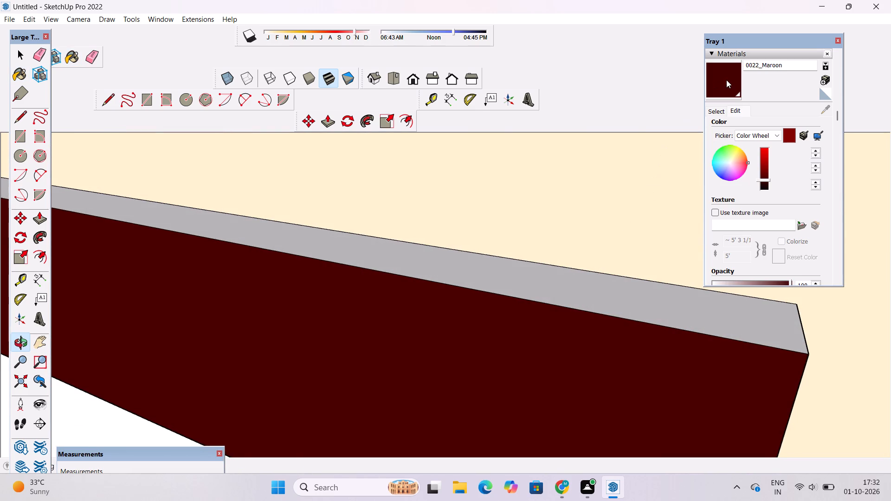
pyautogui.moveTo(726, 80); pyautogui.dragTo(712, 102)
pyautogui.click(592, 301)
pyautogui.click(723, 87)
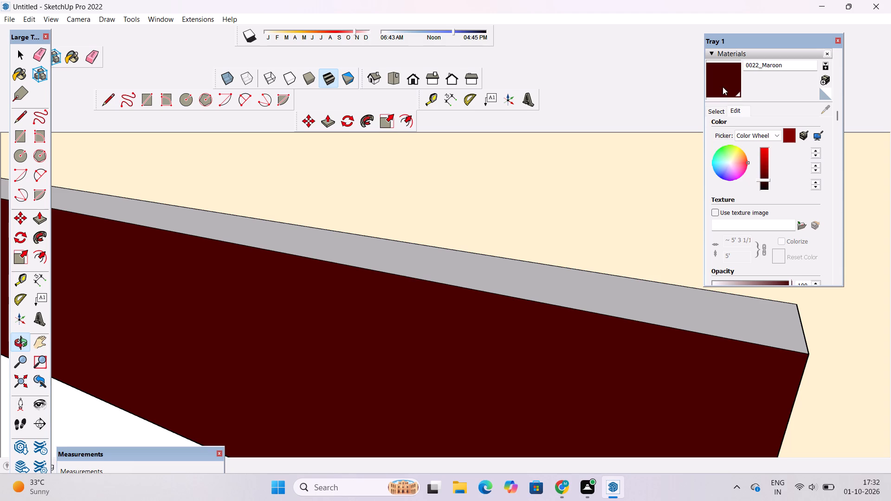
pyautogui.click(606, 280)
pyautogui.scroll(-6, 277, 228)
pyautogui.scroll(-3, 442, 194)
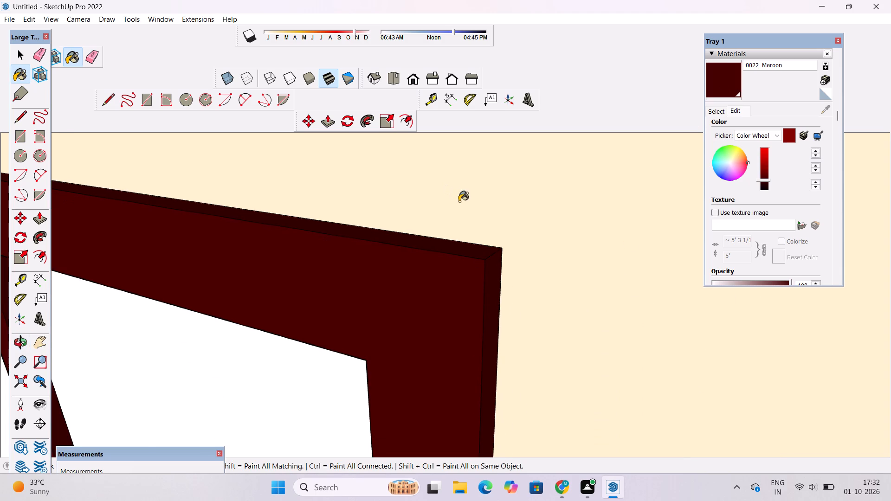
# Paint the front faces of the outer frame and both mullions of the lower storey's end-wall window with the darkened 0022_Maroon.
pyautogui.press('o')
pyautogui.scroll(-11, 465, 219)
pyautogui.keyDown('shift'); pyautogui.moveTo(408, 326); pyautogui.dragTo(599, 252); pyautogui.keyUp('shift')
pyautogui.scroll(-5, 607, 246)
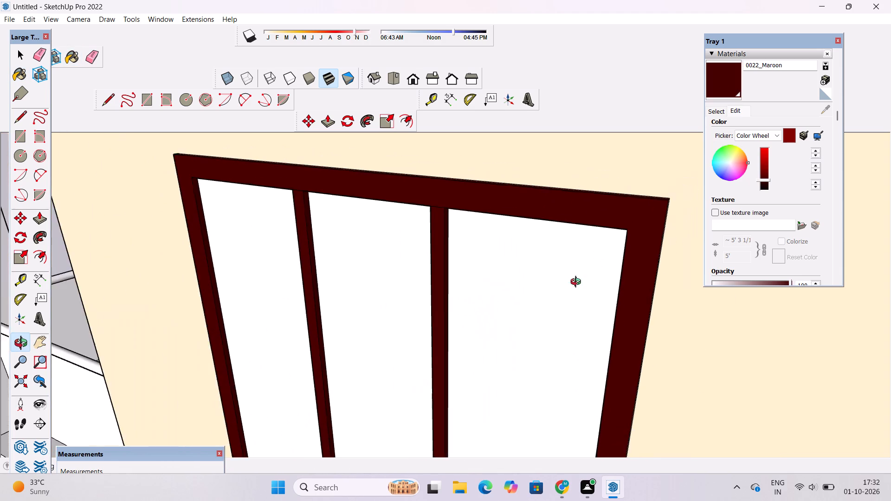
pyautogui.moveTo(457, 308); pyautogui.dragTo(709, 254)
pyautogui.moveTo(709, 254); pyautogui.dragTo(453, 216)
pyautogui.scroll(-6, 454, 216)
pyautogui.moveTo(538, 253); pyautogui.dragTo(479, 258)
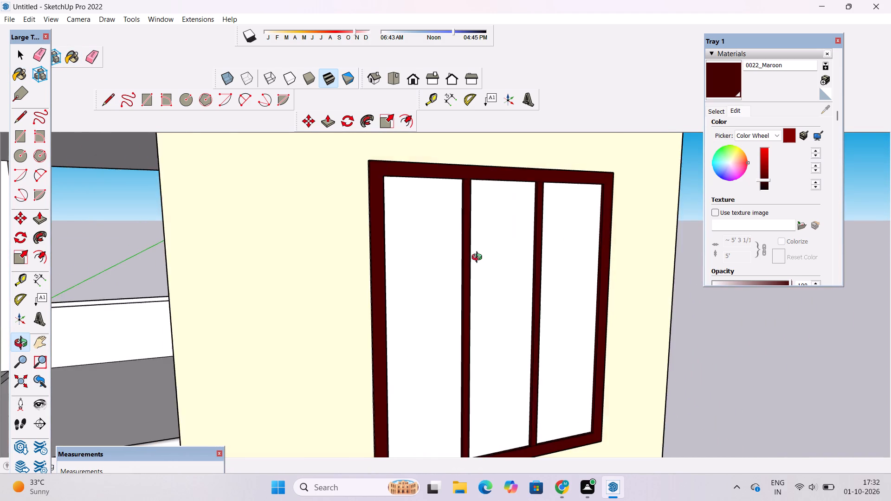
pyautogui.scroll(-2, 479, 258)
pyautogui.keyDown('shift'); pyautogui.moveTo(499, 255); pyautogui.dragTo(471, 261); pyautogui.keyUp('shift')
pyautogui.scroll(-6, 471, 261)
pyautogui.moveTo(506, 315); pyautogui.dragTo(460, 258)
pyautogui.scroll(-5, 453, 252)
pyautogui.moveTo(461, 301); pyautogui.dragTo(476, 335)
pyautogui.keyDown('shift'); pyautogui.moveTo(471, 351); pyautogui.dragTo(470, 252); pyautogui.keyUp('shift')
pyautogui.moveTo(449, 267); pyautogui.dragTo(475, 327)
pyautogui.click(720, 90)
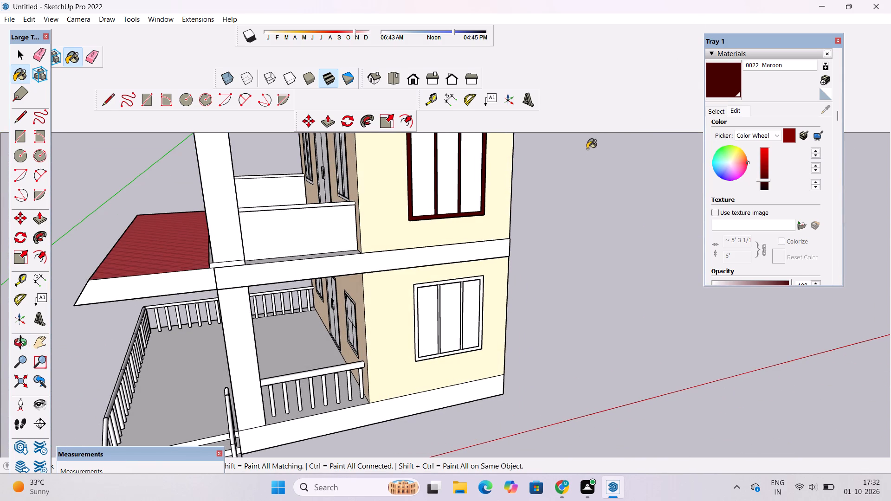
pyautogui.scroll(12, 445, 290)
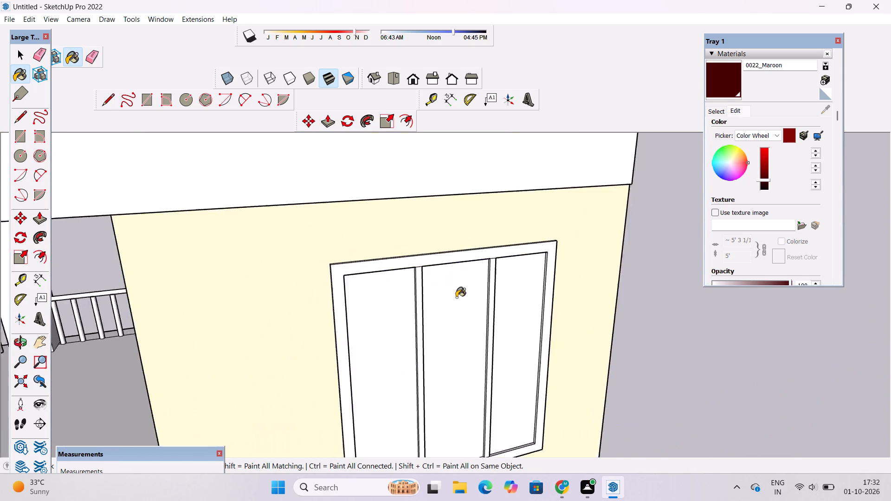
pyautogui.scroll(2, 456, 297)
pyautogui.scroll(4, 401, 254)
pyautogui.click(404, 251)
pyautogui.click(406, 267)
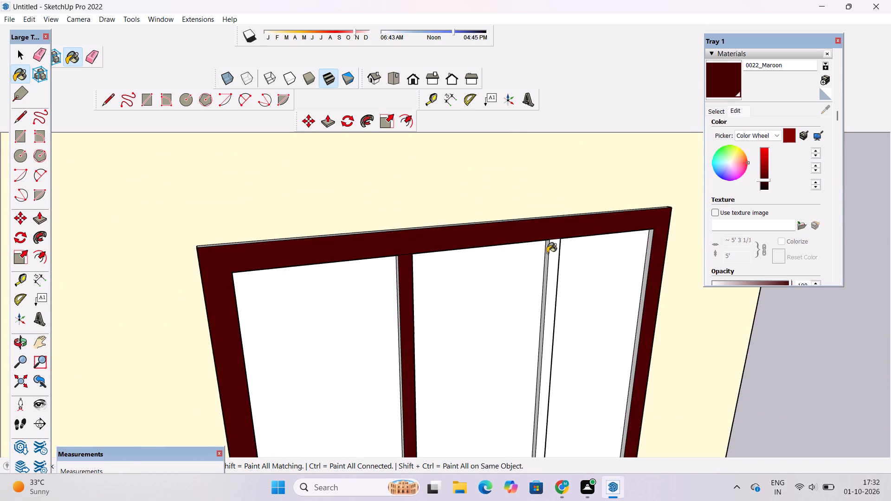
pyautogui.click(551, 251)
# Paint the lower end-wall window's top outer edge, inner side face farther from the porch, and both mullions' porch-facing sides with darkened 0022_Maroon.
pyautogui.scroll(11, 522, 197)
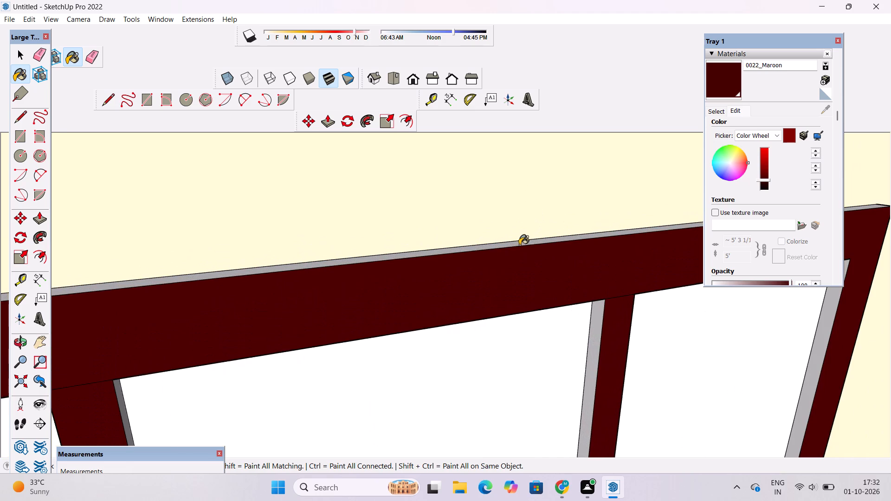
pyautogui.click(523, 242)
pyautogui.scroll(-7, 412, 235)
pyautogui.scroll(2, 663, 280)
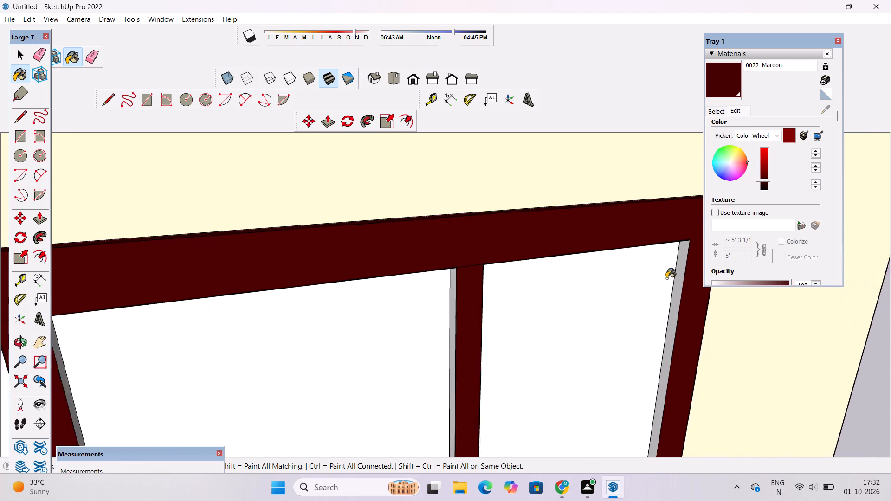
pyautogui.scroll(2, 666, 278)
pyautogui.click(683, 267)
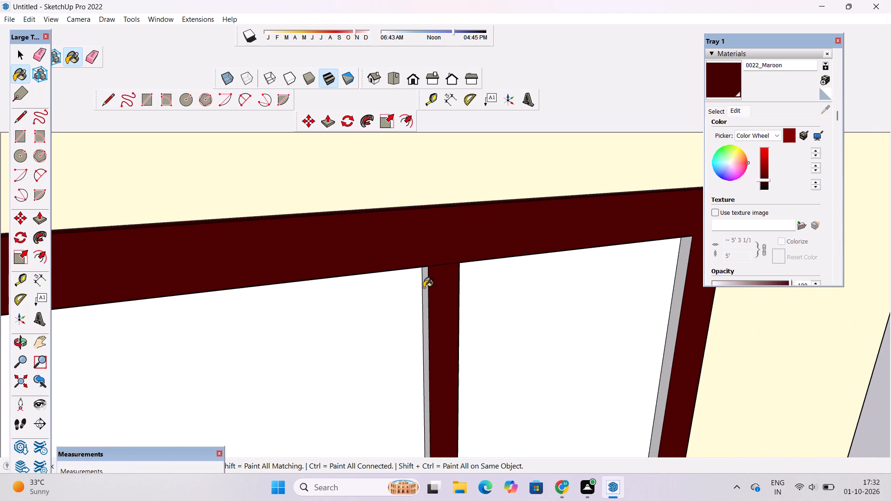
pyautogui.click(424, 288)
pyautogui.scroll(-11, 575, 190)
pyautogui.scroll(5, 386, 267)
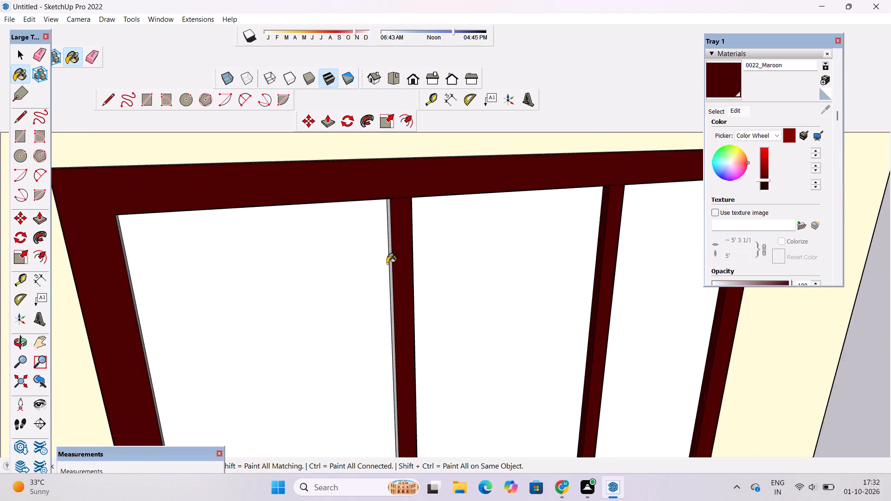
pyautogui.scroll(7, 387, 263)
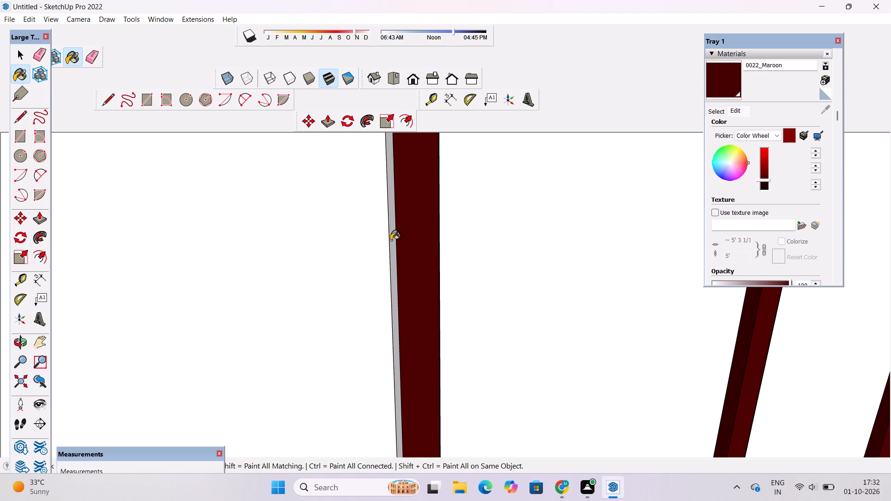
pyautogui.click(391, 240)
# Paint the outer side edge nearest the porch on the lower end-wall window's frame with the darkened 0022_Maroon.
pyautogui.scroll(-9, 451, 219)
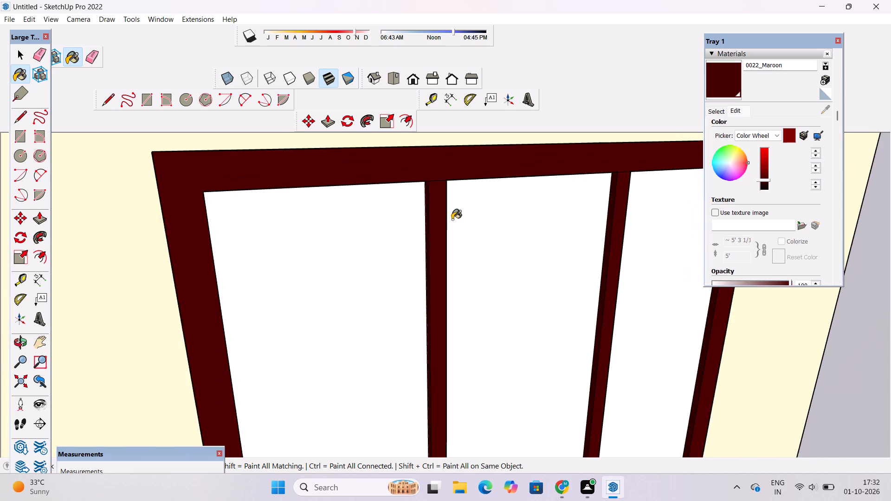
pyautogui.scroll(-5, 415, 219)
pyautogui.scroll(16, 258, 242)
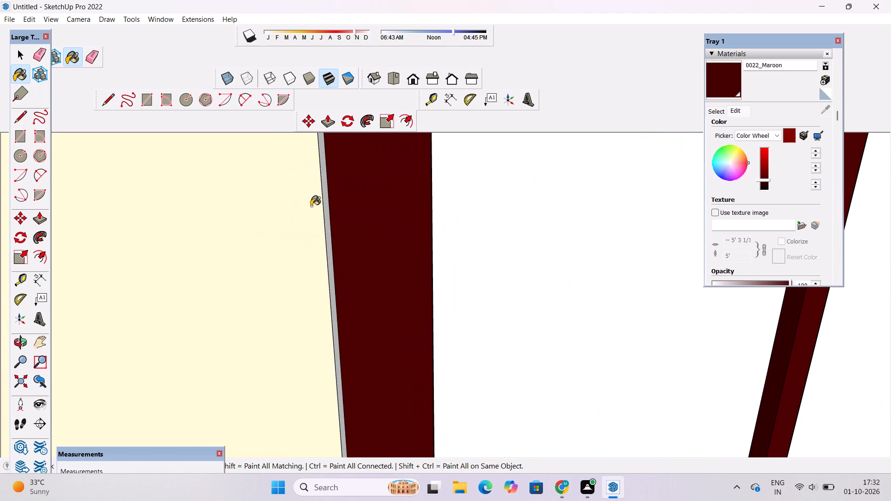
pyautogui.click(327, 197)
# Paint the bottom inner faces of all three panes in the lower end-wall window with the darkened 0022_Maroon.
pyautogui.scroll(-16, 236, 218)
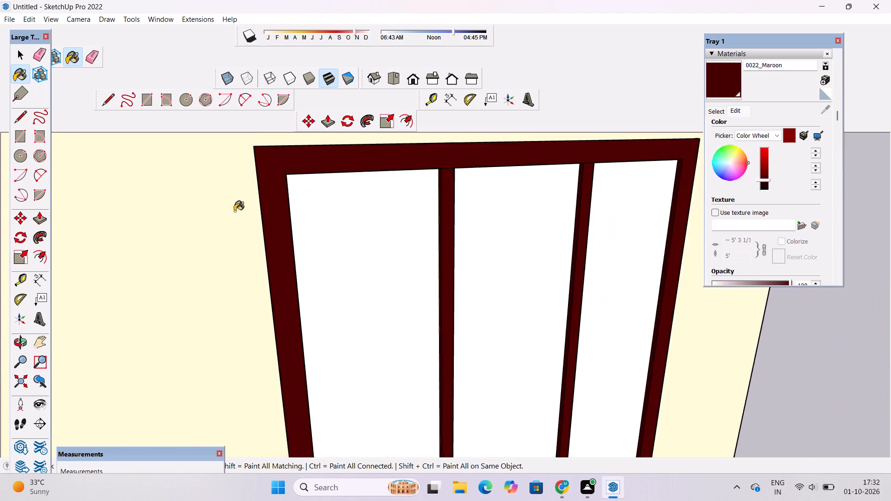
pyautogui.scroll(-12, 234, 211)
pyautogui.scroll(3, 275, 283)
pyautogui.scroll(10, 353, 395)
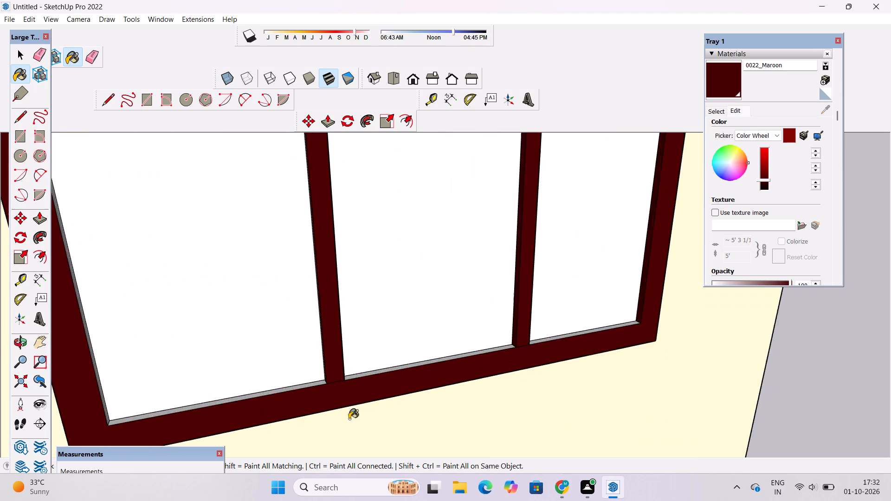
pyautogui.scroll(11, 349, 419)
pyautogui.click(317, 350)
pyautogui.click(430, 335)
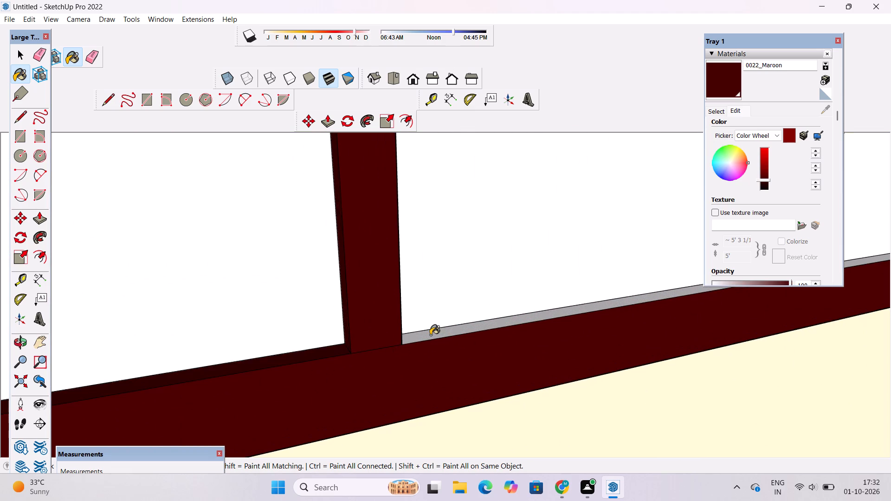
pyautogui.scroll(-12, 161, 363)
pyautogui.scroll(10, 537, 308)
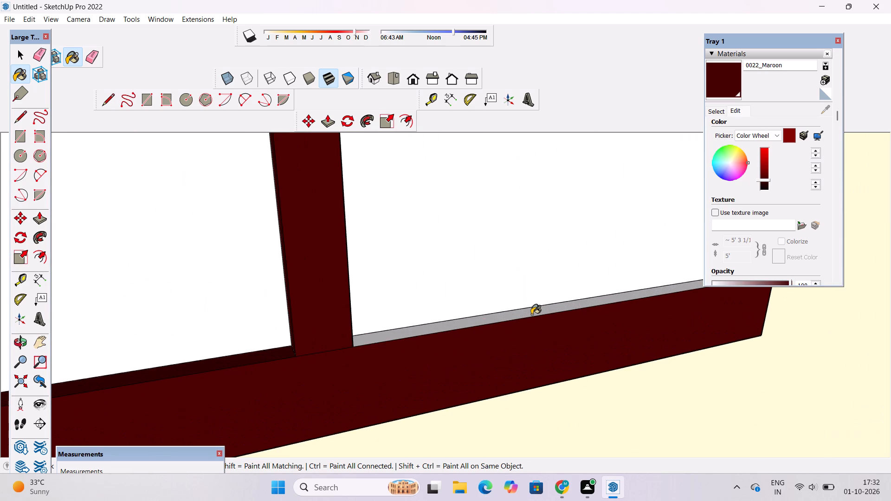
pyautogui.click(538, 311)
# Paint the mullions' remaining side faces and the frame's inner side face nearest the porch with the darkened 0022_Maroon.
pyautogui.scroll(-1, 365, 348)
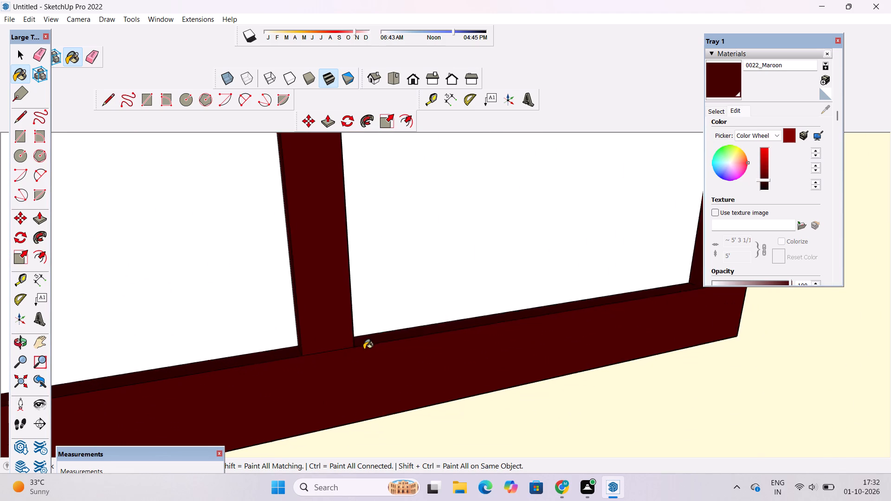
pyautogui.scroll(-2, 364, 349)
pyautogui.scroll(4, 445, 326)
pyautogui.scroll(14, 352, 305)
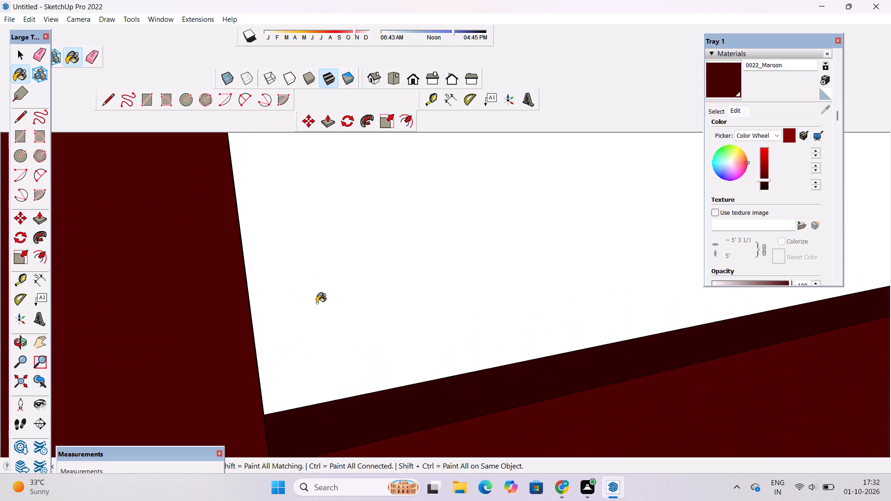
pyautogui.scroll(3, 316, 303)
pyautogui.click(153, 333)
pyautogui.scroll(-18, 501, 285)
pyautogui.scroll(-7, 331, 321)
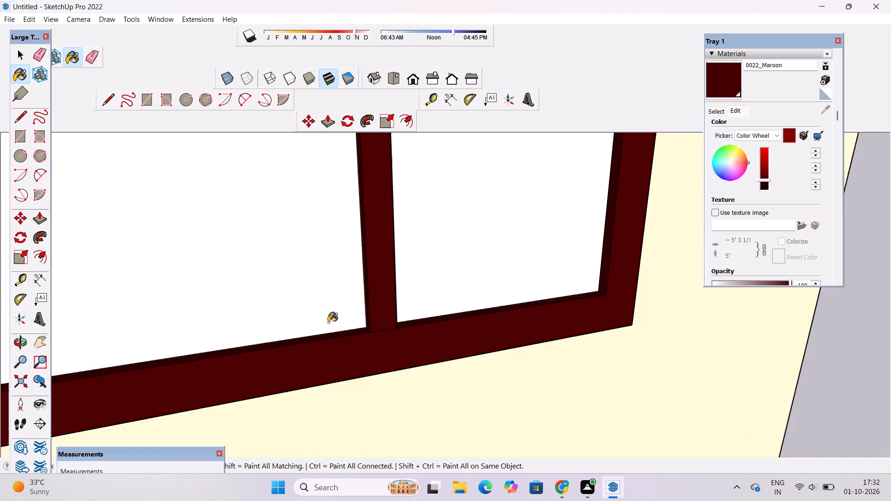
pyautogui.scroll(-6, 328, 322)
pyautogui.scroll(11, 98, 351)
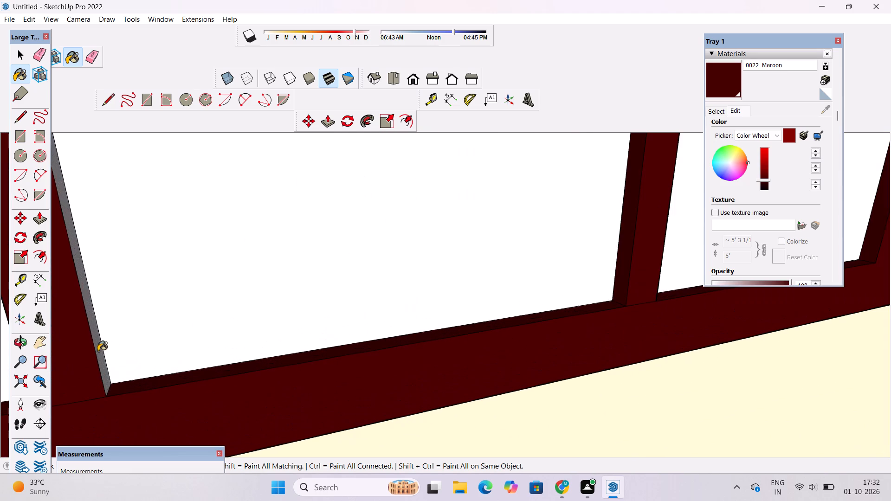
pyautogui.click(98, 351)
pyautogui.scroll(-15, 347, 322)
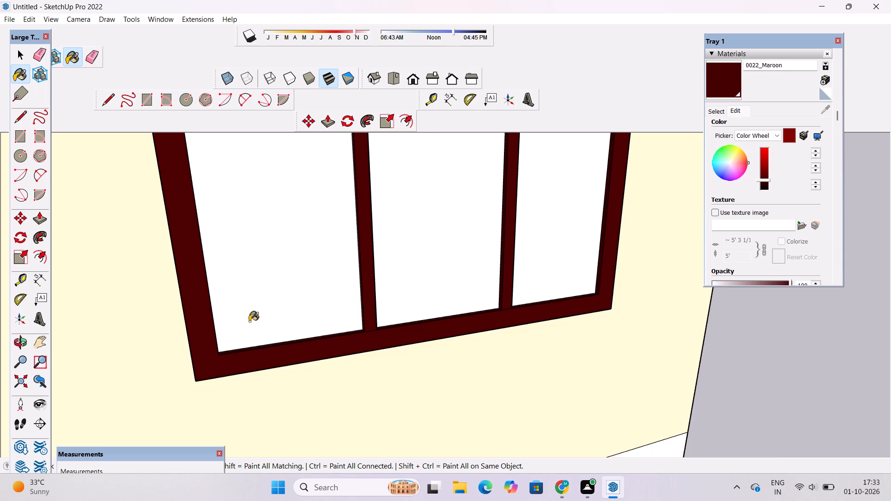
pyautogui.scroll(20, 265, 319)
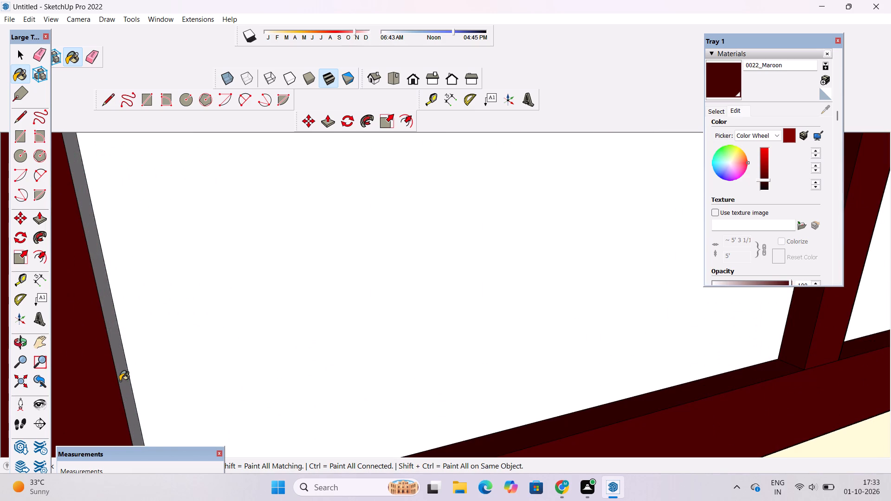
pyautogui.click(120, 381)
# Paint the lower end-wall window frame's outer side edge farther from the porch with the darkened 0022_Maroon.
pyautogui.scroll(-14, 511, 290)
pyautogui.scroll(-5, 266, 347)
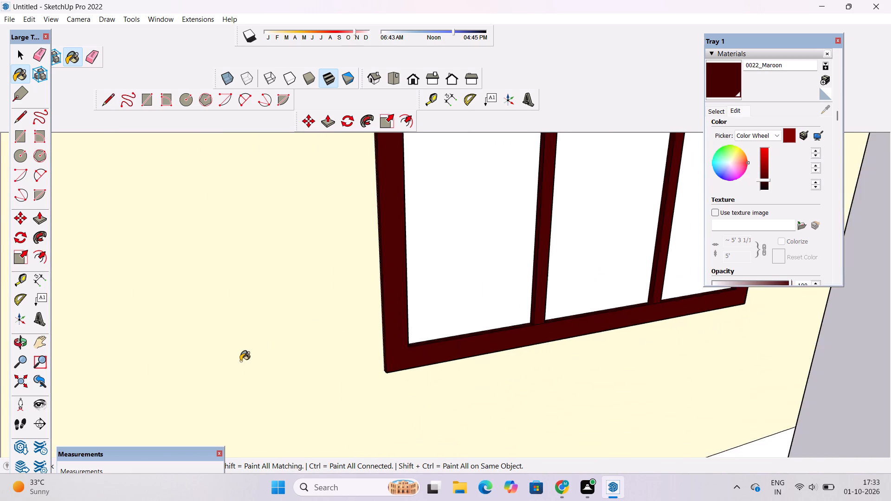
pyautogui.scroll(-18, 240, 361)
pyautogui.scroll(9, 389, 223)
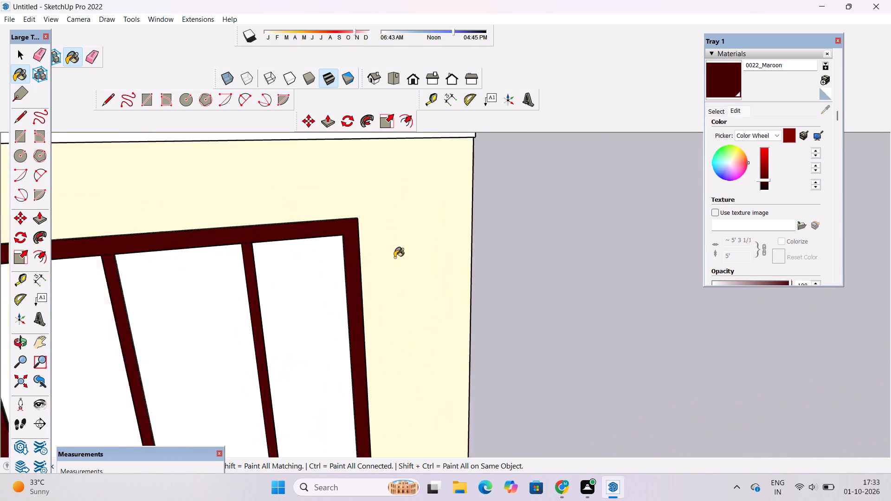
pyautogui.scroll(12, 394, 257)
pyautogui.scroll(6, 231, 333)
pyautogui.scroll(6, 133, 349)
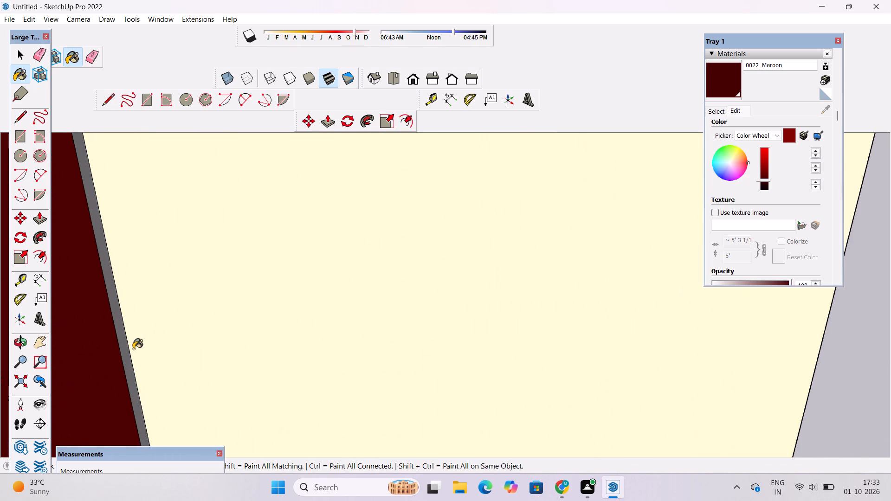
pyautogui.click(124, 340)
# Paint the front faces of the outer frame and mullion of the upper balcony window nearest the end wall with darkened 0022_Maroon.
pyautogui.scroll(-10, 279, 337)
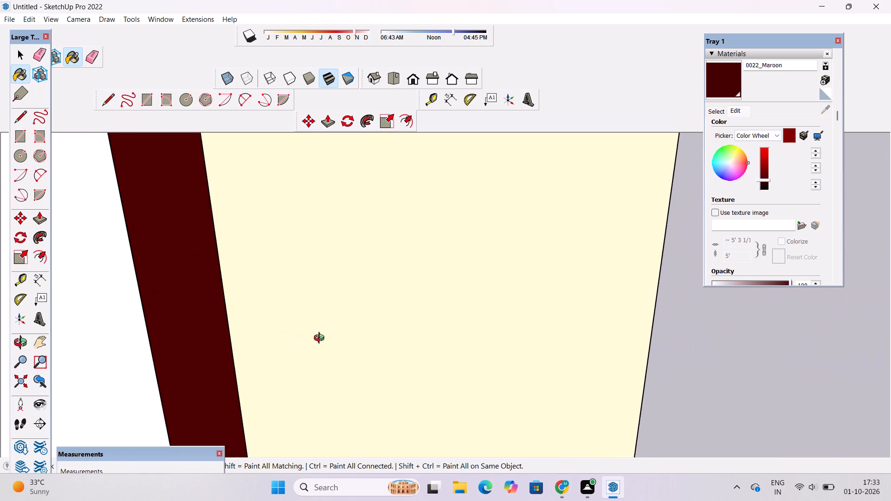
pyautogui.press('o')
pyautogui.scroll(-6, 323, 341)
pyautogui.moveTo(382, 328); pyautogui.dragTo(410, 430)
pyautogui.scroll(-5, 437, 381)
pyautogui.moveTo(663, 360); pyautogui.dragTo(505, 365)
pyautogui.scroll(-2, 446, 353)
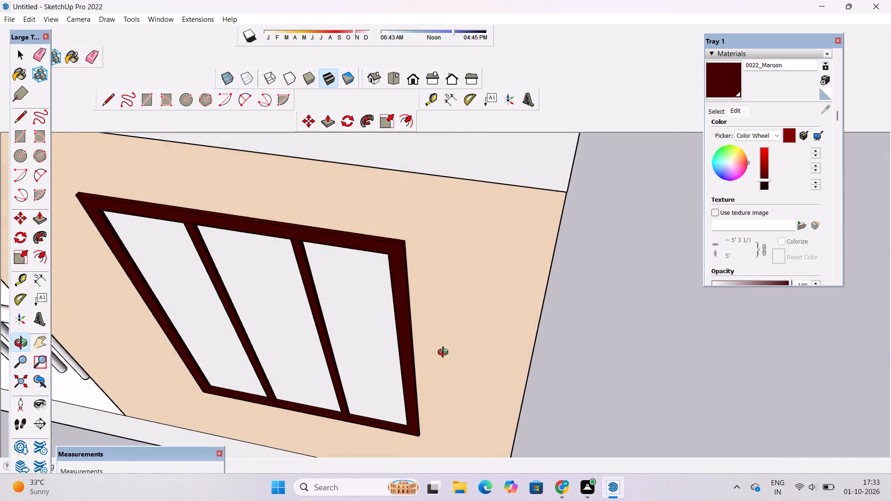
pyautogui.scroll(-4, 445, 353)
pyautogui.keyDown('shift'); pyautogui.moveTo(433, 364); pyautogui.dragTo(514, 337); pyautogui.keyUp('shift')
pyautogui.scroll(-4, 520, 316)
pyautogui.moveTo(435, 369); pyautogui.dragTo(538, 248)
pyautogui.keyDown('shift'); pyautogui.moveTo(483, 268); pyautogui.dragTo(491, 381); pyautogui.keyUp('shift')
pyautogui.scroll(-6, 479, 357)
pyautogui.moveTo(343, 316); pyautogui.dragTo(548, 282)
pyautogui.scroll(1, 454, 237)
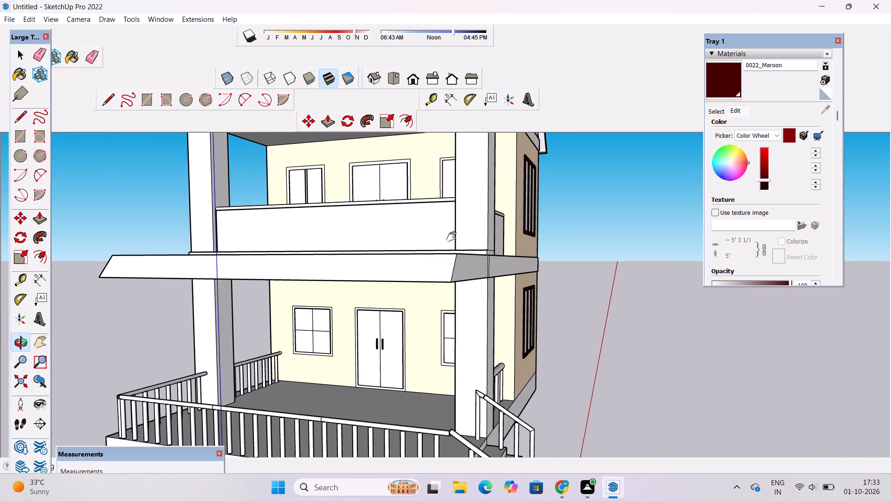
pyautogui.keyDown('shift'); pyautogui.moveTo(449, 243); pyautogui.dragTo(428, 284); pyautogui.keyUp('shift')
pyautogui.keyDown('shift'); pyautogui.scroll(4, 424, 254); pyautogui.keyUp('shift')
pyautogui.keyDown('shift'); pyautogui.moveTo(432, 247); pyautogui.dragTo(336, 295); pyautogui.keyUp('shift')
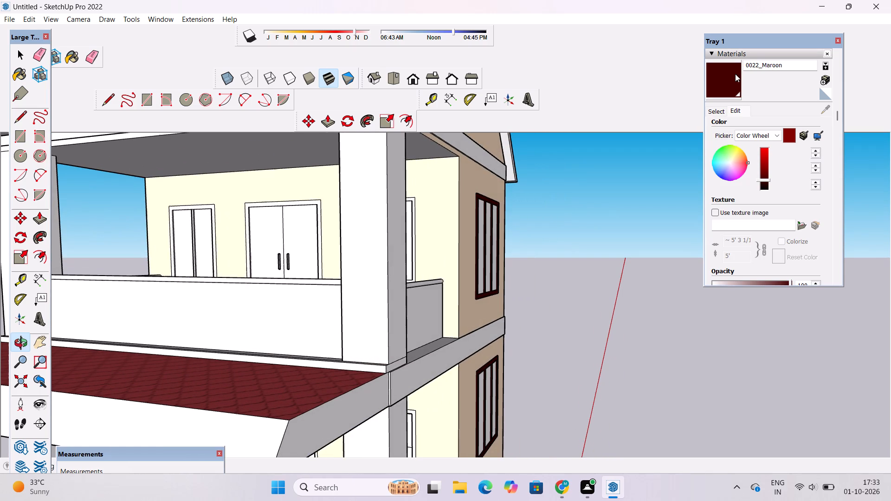
pyautogui.click(723, 84)
pyautogui.scroll(13, 408, 203)
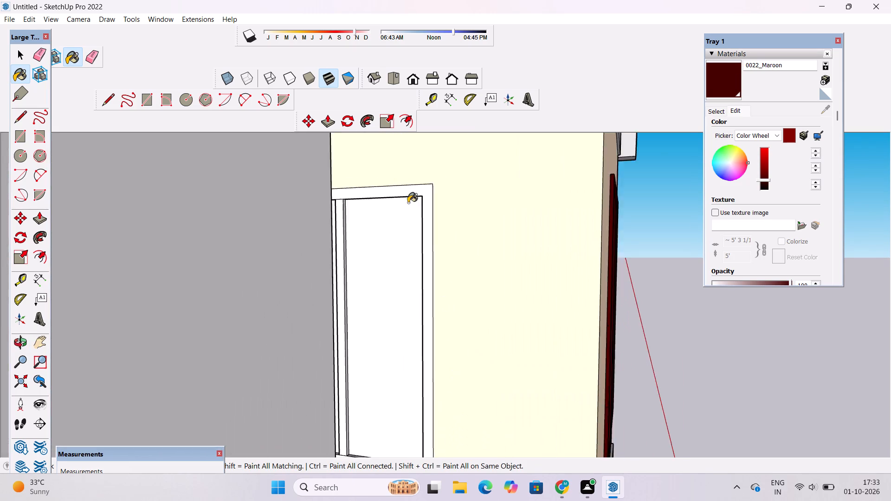
pyautogui.scroll(7, 408, 203)
pyautogui.click(434, 185)
pyautogui.click(262, 205)
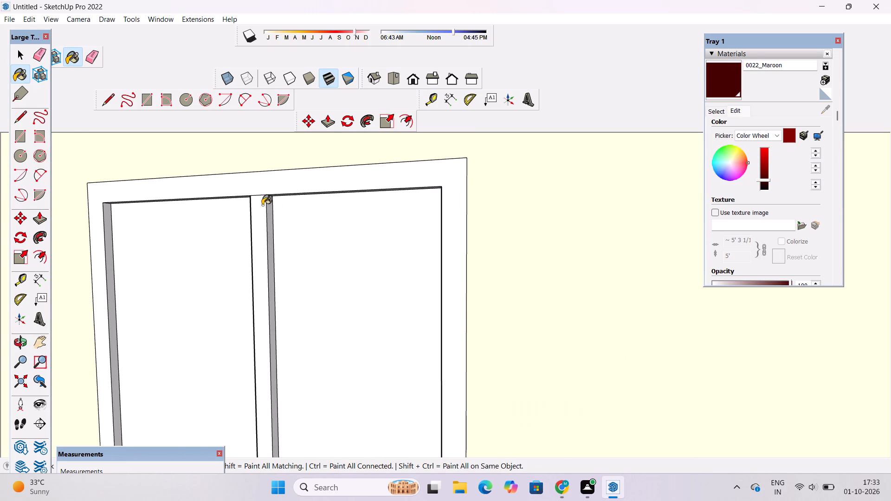
# Paint the balcony window mullion's visible side face and the top inner faces of both panes with the darkened 0022_Maroon.
pyautogui.scroll(11, 271, 213)
pyautogui.click(271, 213)
pyautogui.click(300, 159)
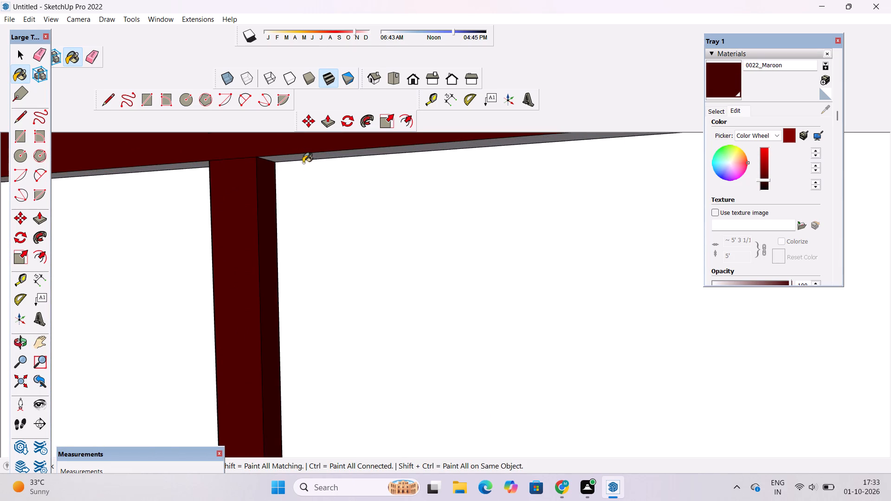
pyautogui.scroll(-4, 305, 175)
pyautogui.scroll(4, 217, 179)
pyautogui.click(226, 164)
# Paint the balcony window frame's inner side face farther from the end wall with the darkened 0022_Maroon.
pyautogui.scroll(-5, 301, 225)
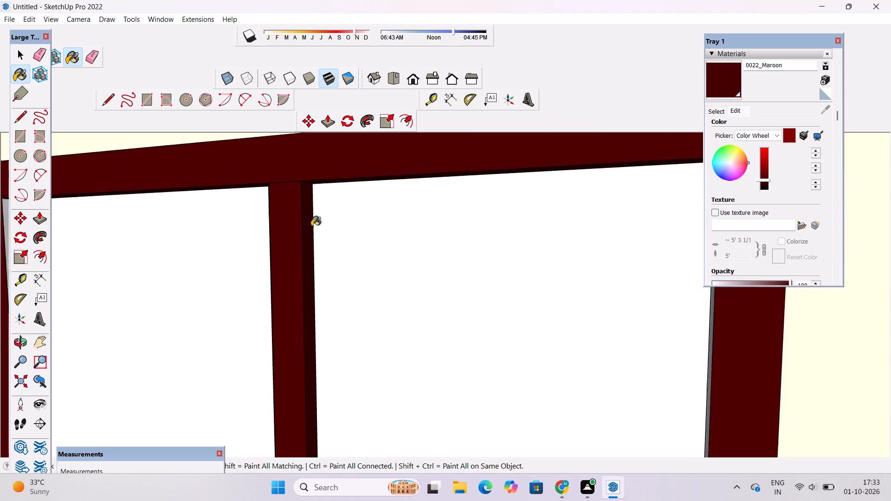
pyautogui.scroll(-1, 311, 226)
pyautogui.scroll(1, 311, 226)
pyautogui.scroll(-9, 319, 223)
pyautogui.scroll(11, 157, 276)
pyautogui.click(185, 244)
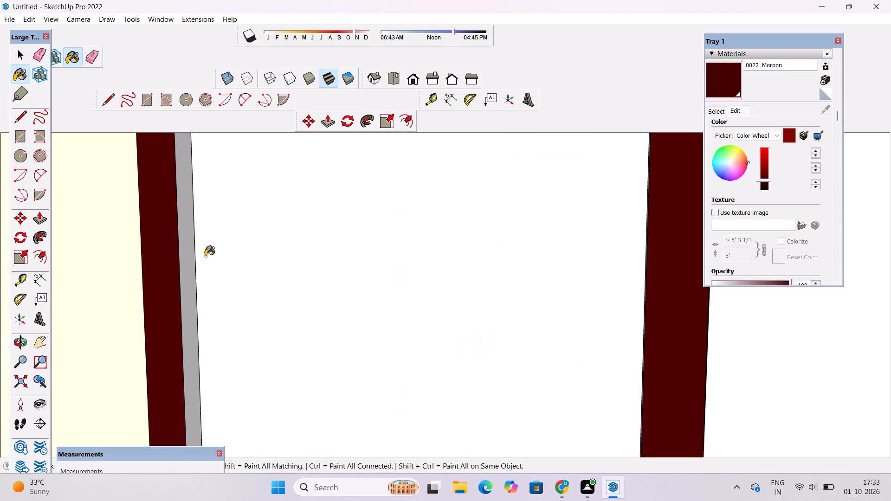
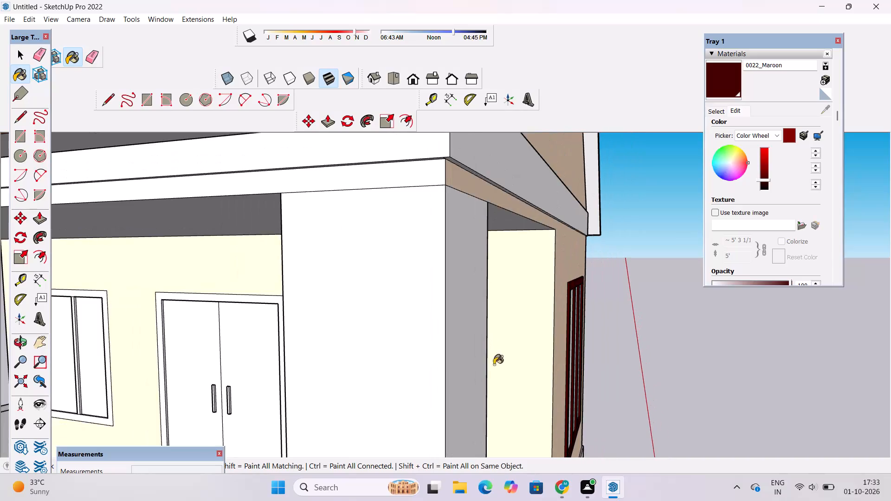
# Paint both panes' bottom inner faces and the mullion's remaining side on the end-wall-side balcony window with darkened 0022_Maroon.
pyautogui.scroll(5, 571, 412)
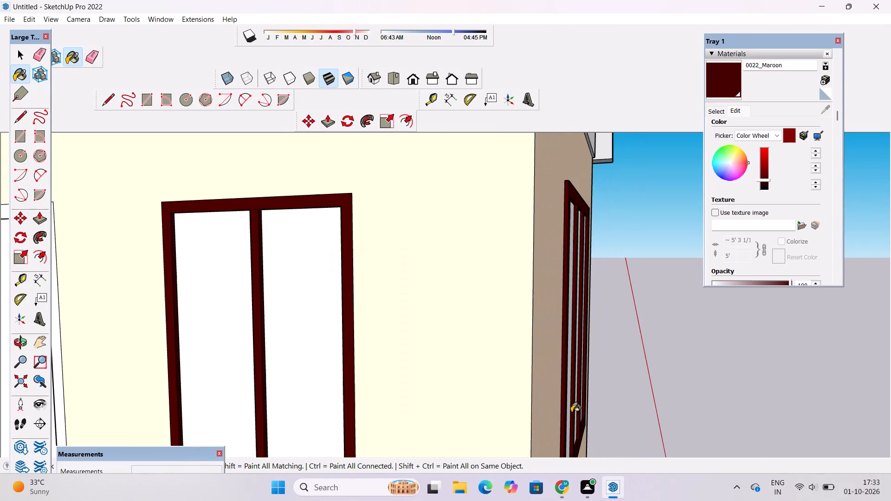
pyautogui.scroll(-4, 313, 324)
pyautogui.scroll(14, 320, 445)
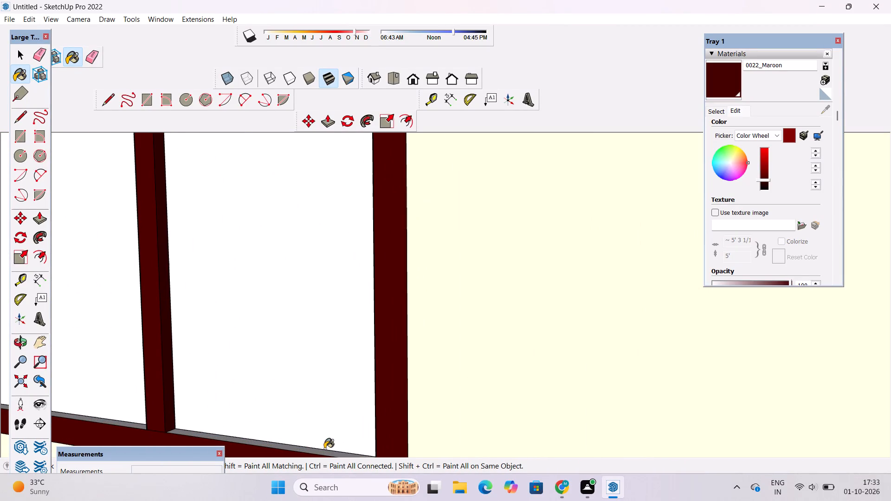
pyautogui.click(325, 453)
pyautogui.scroll(-3, 387, 408)
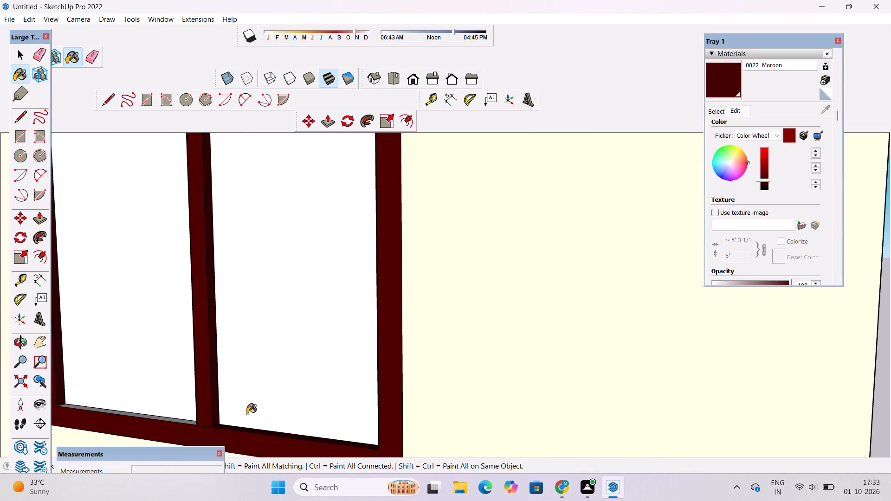
pyautogui.scroll(6, 167, 419)
pyautogui.click(175, 422)
pyautogui.scroll(-6, 432, 393)
pyautogui.scroll(10, 83, 389)
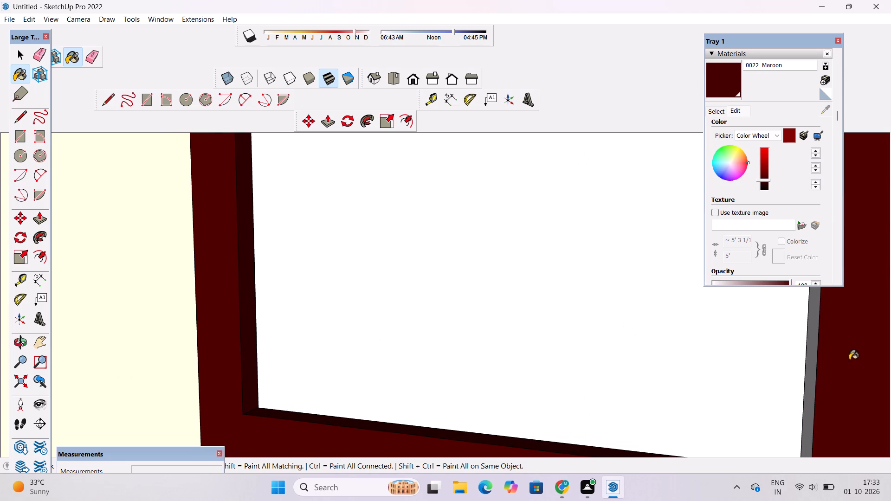
pyautogui.click(808, 344)
pyautogui.scroll(-17, 361, 283)
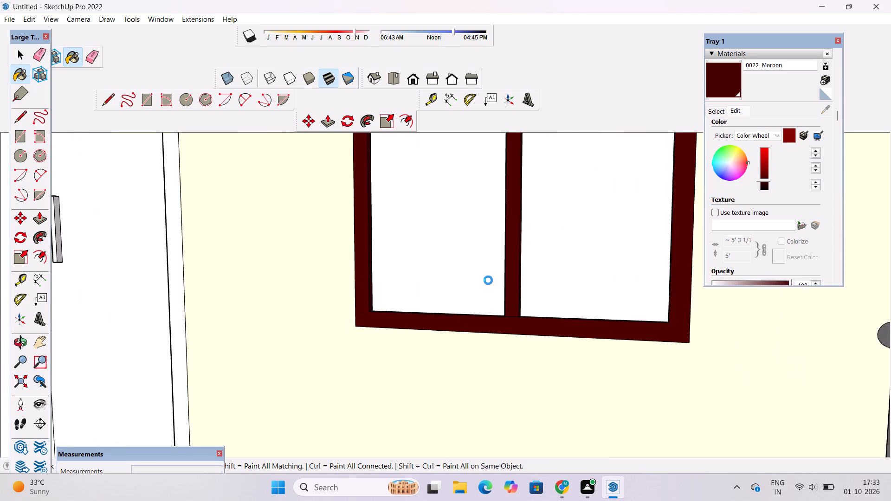
# Paint the front faces and one mullion side of the balcony window beyond the double door with darkened 0022_Maroon.
pyautogui.scroll(-13, 489, 281)
pyautogui.scroll(6, 166, 175)
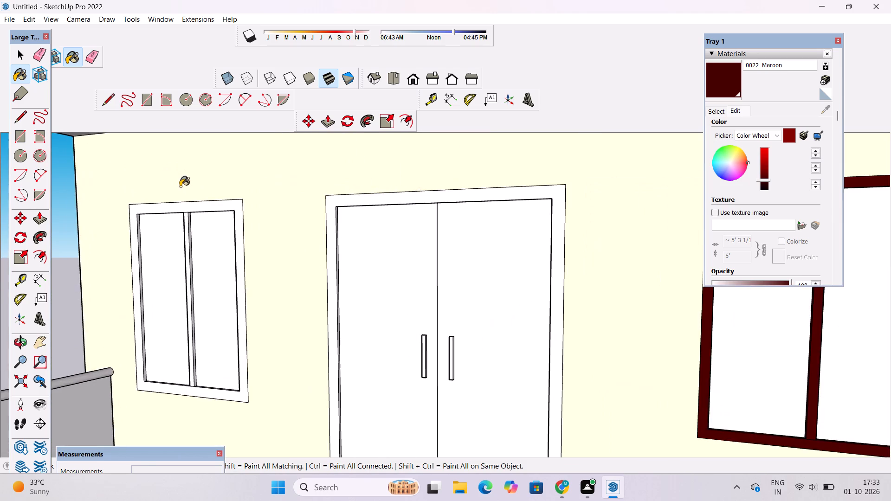
pyautogui.scroll(7, 183, 209)
pyautogui.click(185, 209)
pyautogui.scroll(8, 185, 209)
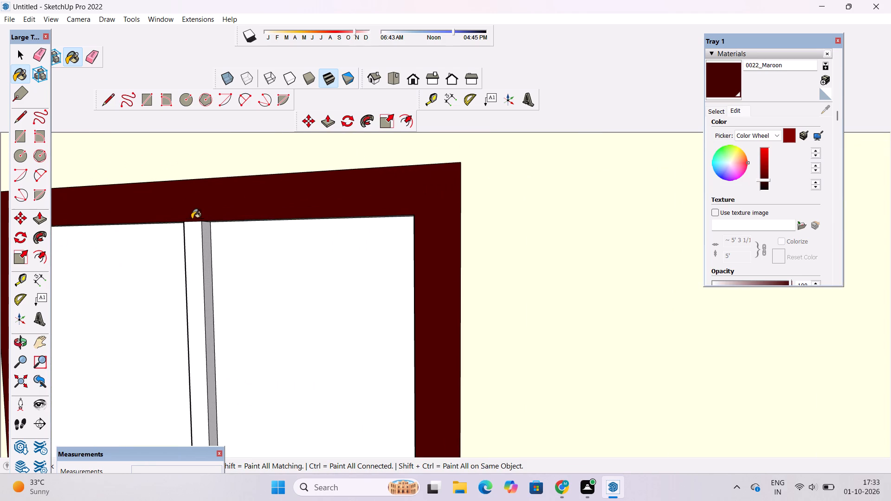
pyautogui.click(200, 243)
pyautogui.click(205, 234)
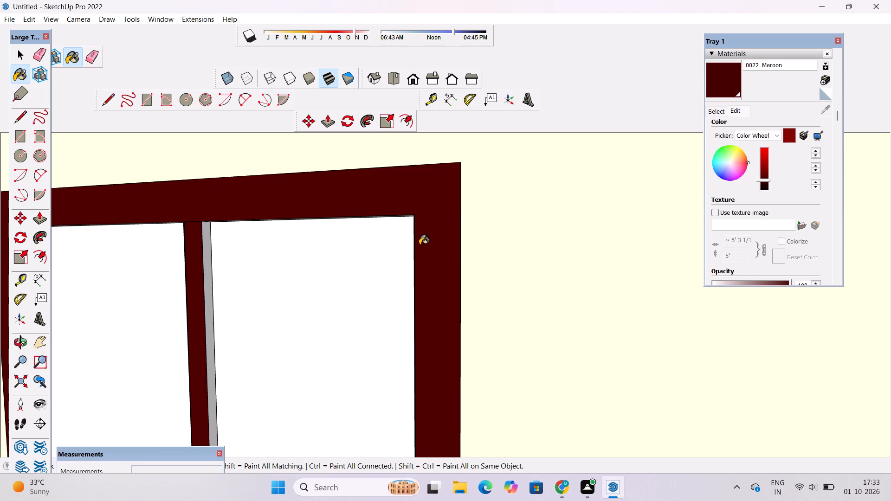
# Paint that window frame's inner side face farther from the door and both panes' top inner faces with darkened 0022_Maroon.
pyautogui.scroll(-6, 423, 243)
pyautogui.scroll(9, 83, 280)
pyautogui.click(209, 239)
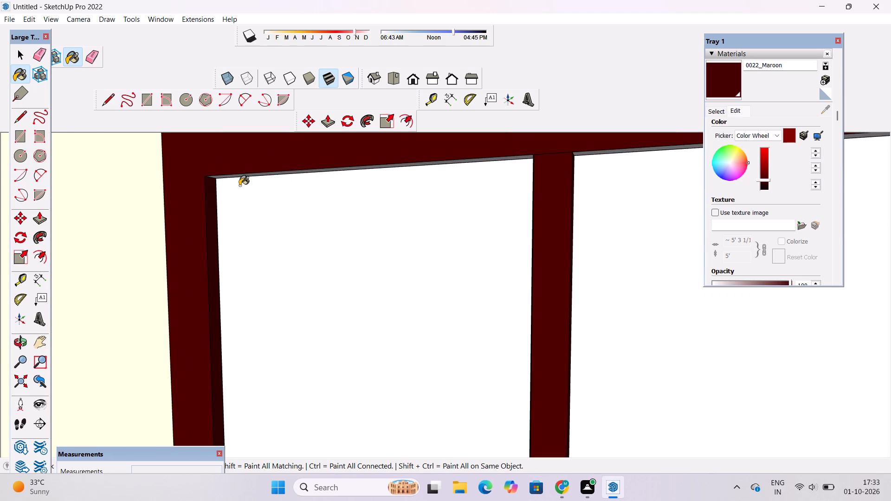
pyautogui.scroll(8, 239, 185)
pyautogui.click(245, 167)
pyautogui.scroll(-10, 80, 187)
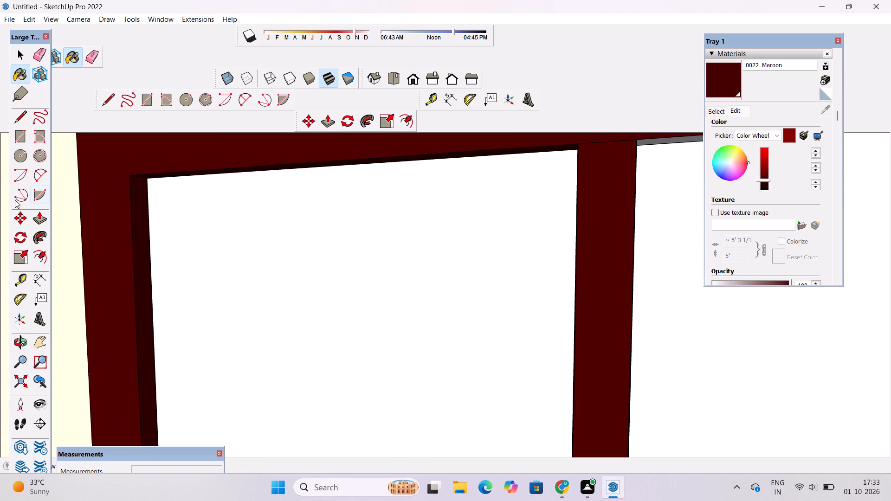
pyautogui.scroll(-6, 15, 200)
pyautogui.scroll(-10, 192, 282)
pyautogui.scroll(5, 374, 253)
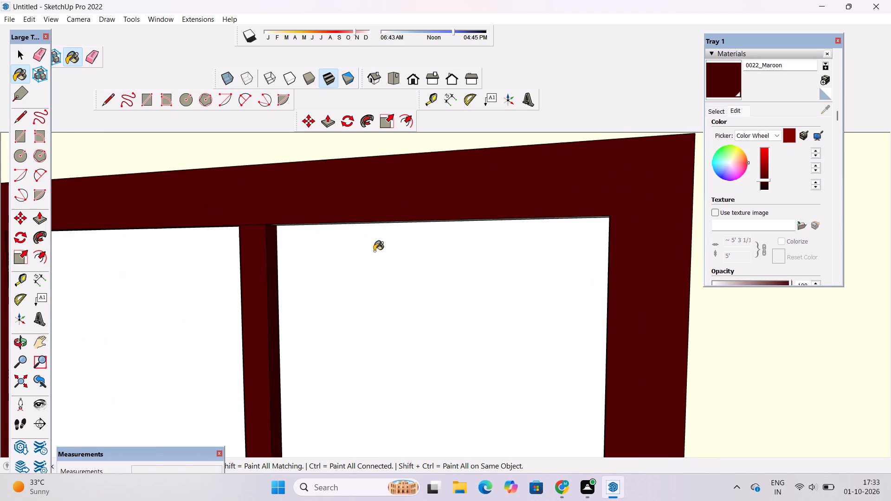
pyautogui.scroll(11, 374, 251)
pyautogui.click(382, 186)
pyautogui.scroll(-7, 234, 213)
# Paint the same window frame's inner side face nearest the double door with the darkened 0022_Maroon.
pyautogui.scroll(-2, 234, 218)
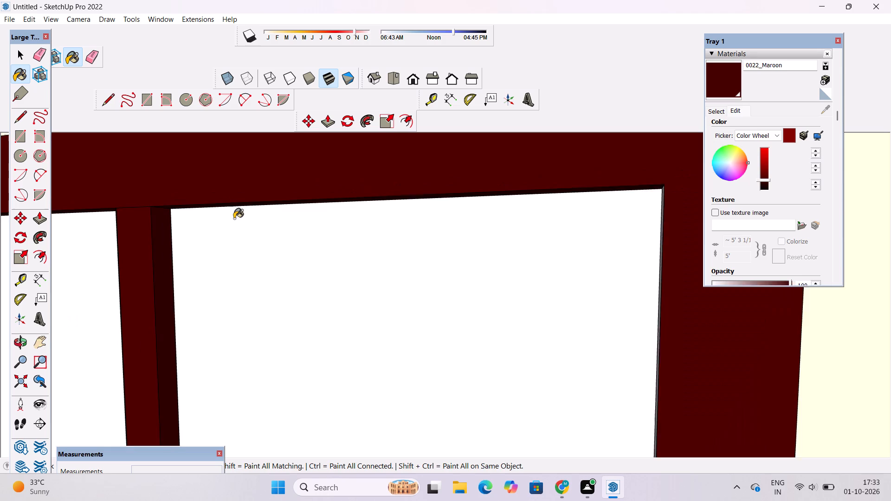
pyautogui.scroll(-1, 234, 218)
pyautogui.scroll(4, 446, 265)
pyautogui.scroll(4, 512, 275)
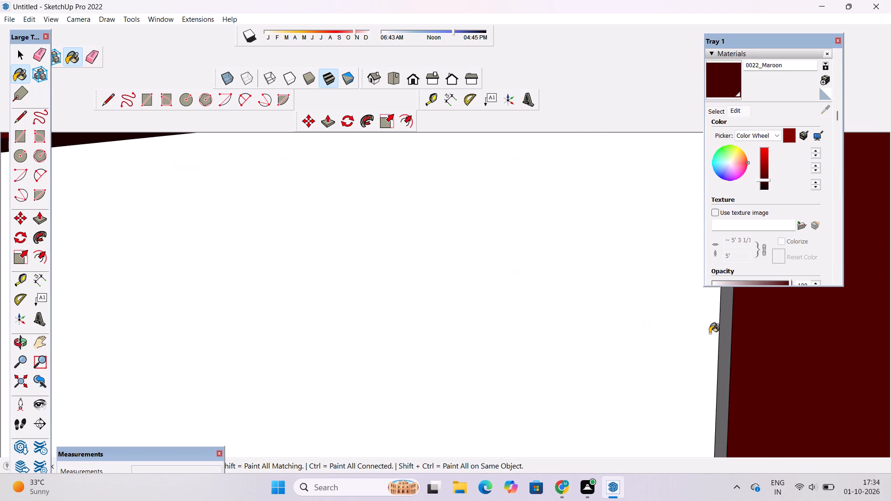
pyautogui.click(727, 324)
pyautogui.scroll(-6, 465, 197)
pyautogui.scroll(-20, 445, 193)
pyautogui.scroll(-1, 445, 193)
pyautogui.scroll(-2, 400, 286)
# Paint the same window's bottom inner faces in both panes and the mullion's remaining side face with darkened 0022_Maroon.
pyautogui.scroll(1, 385, 443)
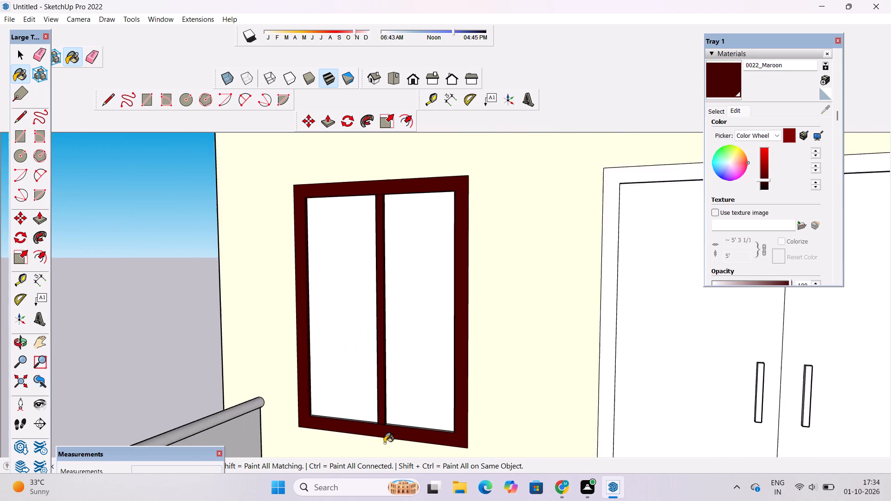
pyautogui.scroll(17, 384, 443)
pyautogui.click(395, 419)
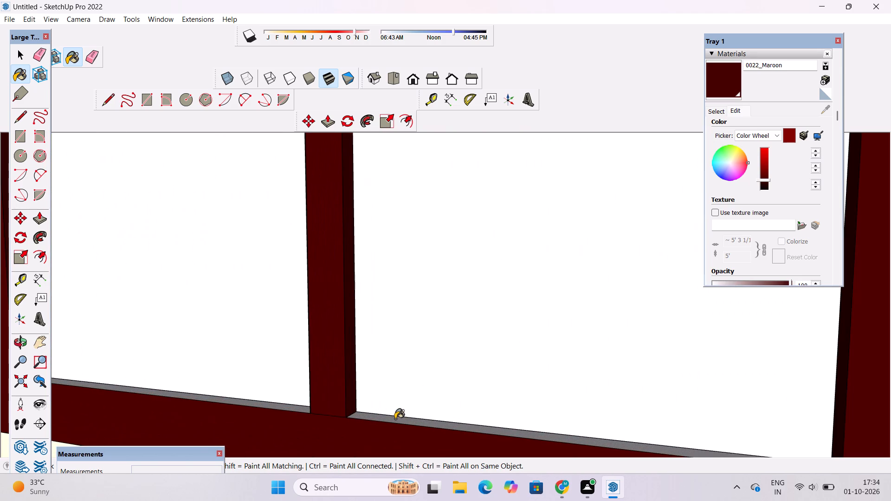
pyautogui.scroll(10, 167, 380)
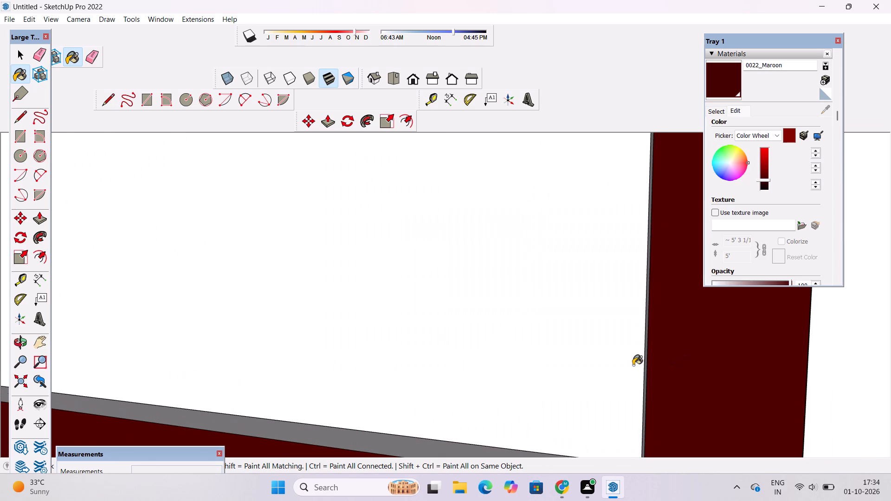
pyautogui.scroll(9, 633, 365)
pyautogui.click(668, 341)
pyautogui.scroll(-11, 460, 283)
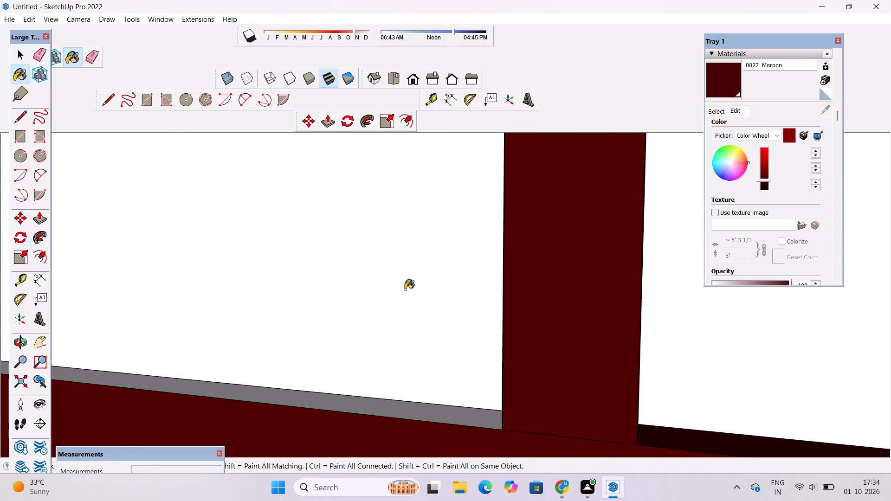
pyautogui.click(397, 400)
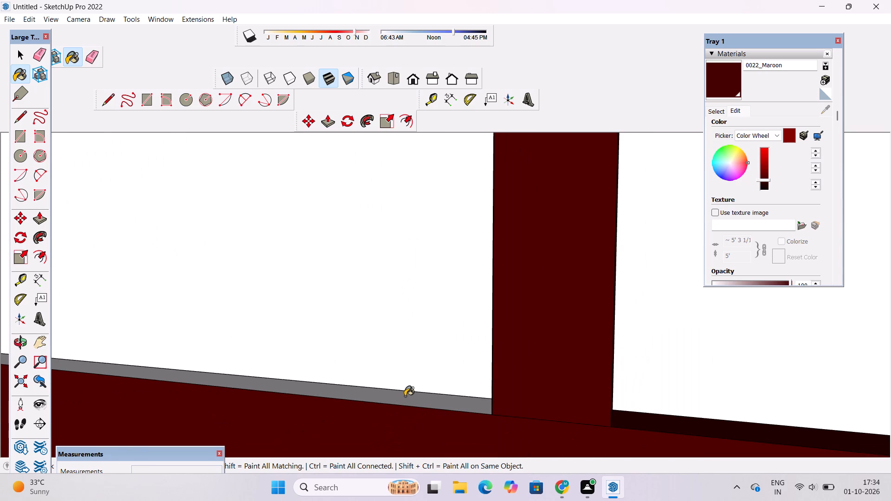
# Paint the front face of the balcony double door's frame with the darkened 0022_Maroon.
pyautogui.press('o')
pyautogui.scroll(-8, 374, 366)
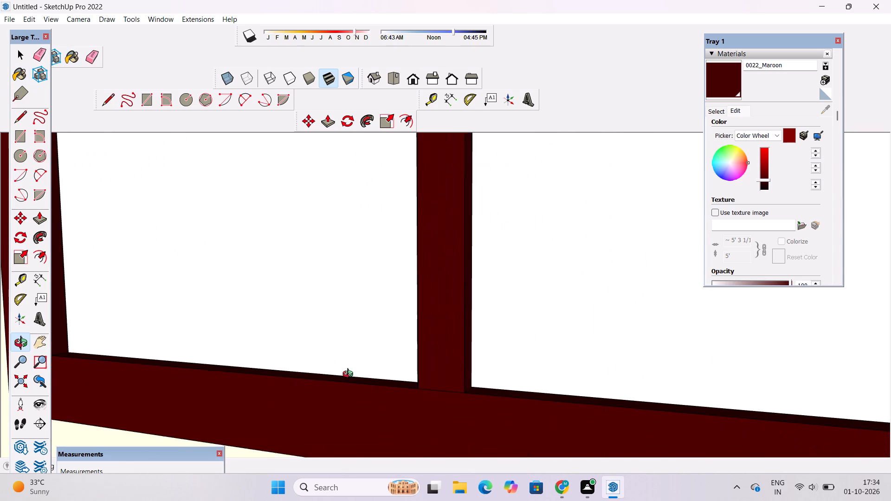
pyautogui.keyDown('shift'); pyautogui.moveTo(321, 392); pyautogui.dragTo(380, 338); pyautogui.keyUp('shift')
pyautogui.scroll(-4, 378, 333)
pyautogui.moveTo(373, 385); pyautogui.dragTo(386, 271)
pyautogui.keyDown('shift'); pyautogui.moveTo(387, 270); pyautogui.dragTo(95, 344); pyautogui.keyUp('shift')
pyautogui.scroll(-2, 94, 343)
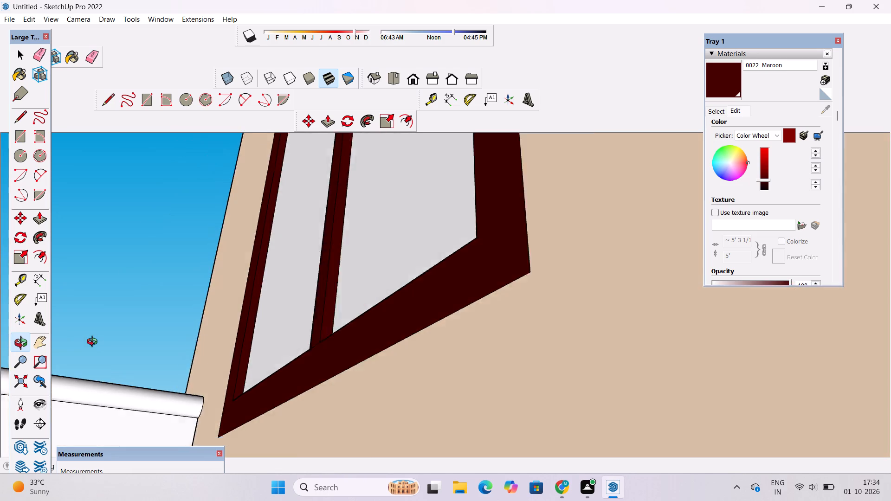
pyautogui.scroll(-9, 94, 343)
pyautogui.click(415, 75)
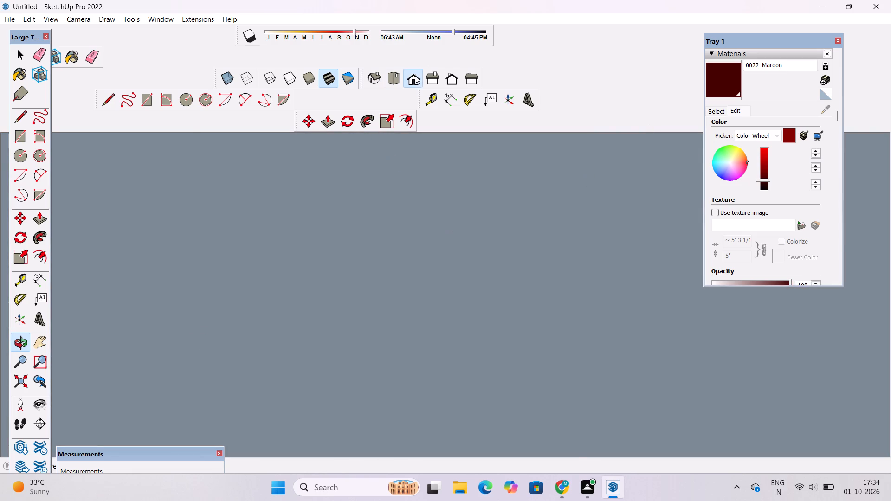
pyautogui.scroll(-20, 484, 244)
pyautogui.scroll(-6, 484, 244)
pyautogui.keyDown('shift'); pyautogui.moveTo(480, 279); pyautogui.dragTo(597, 278); pyautogui.keyUp('shift')
pyautogui.scroll(-1, 532, 285)
pyautogui.moveTo(395, 303); pyautogui.dragTo(496, 312)
pyautogui.moveTo(395, 316); pyautogui.dragTo(473, 326)
pyautogui.scroll(-3, 471, 321)
pyautogui.moveTo(400, 314); pyautogui.dragTo(479, 322)
pyautogui.moveTo(356, 329); pyautogui.dragTo(405, 308)
pyautogui.moveTo(382, 341); pyautogui.dragTo(395, 288)
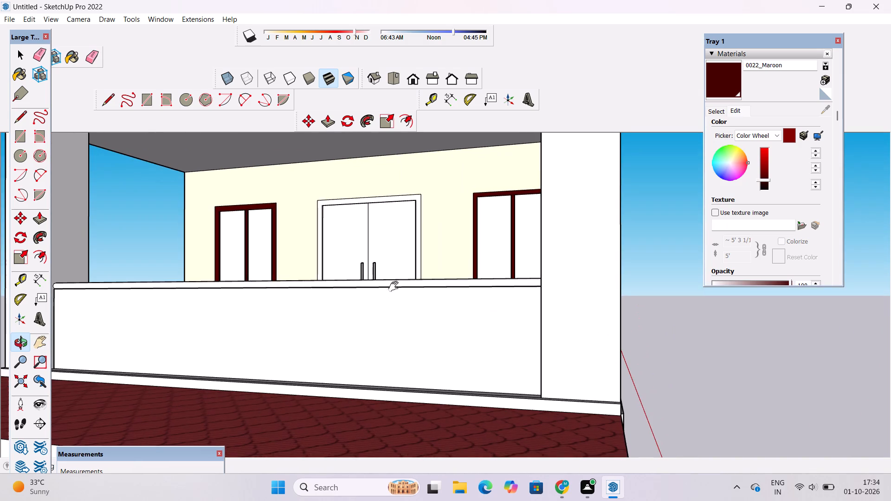
pyautogui.scroll(3, 382, 208)
pyautogui.keyDown('shift'); pyautogui.moveTo(378, 214); pyautogui.dragTo(370, 264); pyautogui.keyUp('shift')
pyautogui.moveTo(370, 265); pyautogui.dragTo(391, 306)
pyautogui.scroll(4, 383, 275)
pyautogui.moveTo(383, 270); pyautogui.dragTo(378, 273)
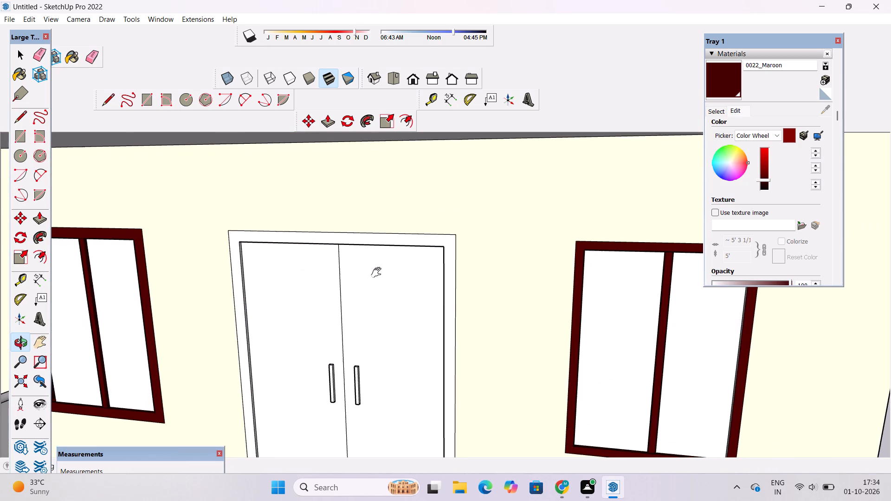
pyautogui.moveTo(378, 273); pyautogui.dragTo(378, 273)
pyautogui.keyDown('shift'); pyautogui.moveTo(378, 273); pyautogui.dragTo(381, 260); pyautogui.keyUp('shift')
pyautogui.click(717, 78)
pyautogui.scroll(8, 456, 249)
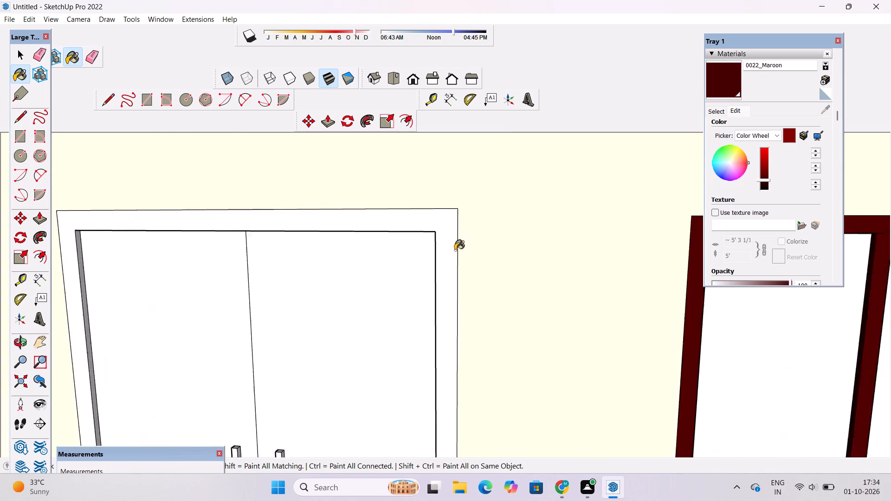
pyautogui.scroll(2, 455, 250)
pyautogui.click(444, 221)
pyautogui.scroll(-11, 478, 206)
# Paint the door frame's inner side face farther from the end wall and both bottom inner faces with darkened 0022_Maroon.
pyautogui.scroll(7, 281, 285)
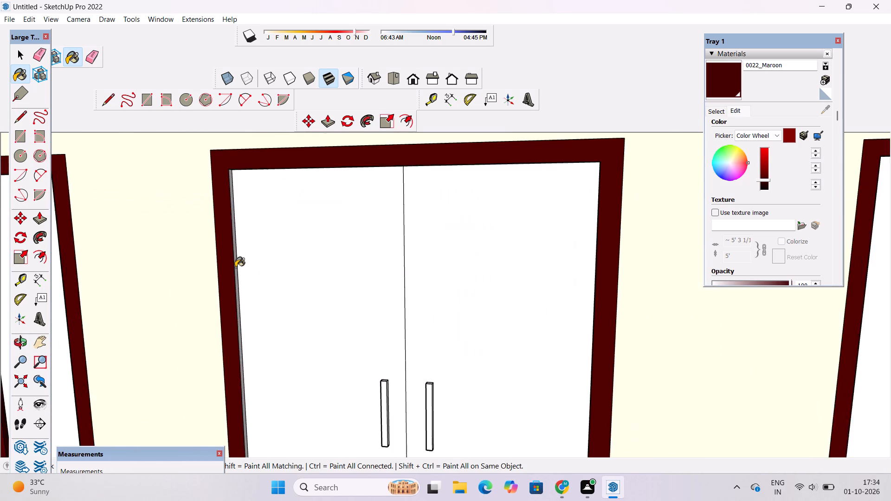
pyautogui.scroll(9, 235, 267)
pyautogui.click(233, 251)
pyautogui.scroll(-9, 243, 218)
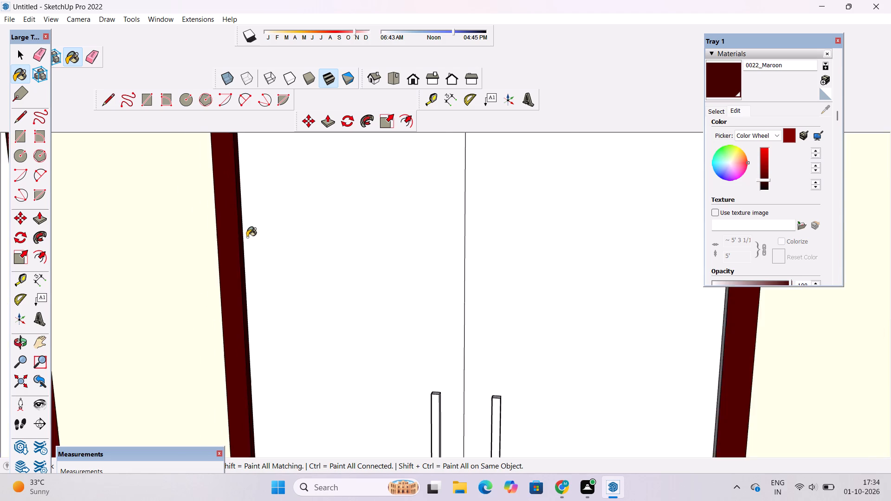
pyautogui.scroll(-5, 247, 237)
pyautogui.scroll(-9, 282, 309)
pyautogui.scroll(13, 328, 399)
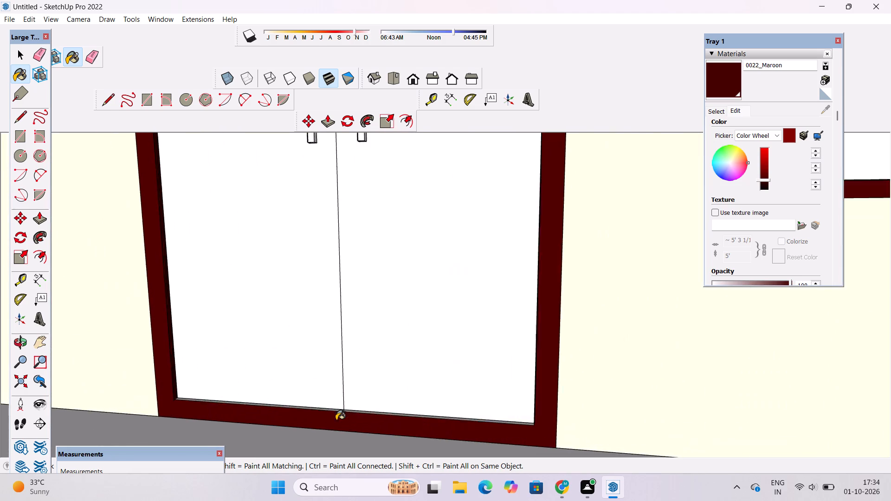
pyautogui.scroll(14, 336, 420)
pyautogui.click(373, 392)
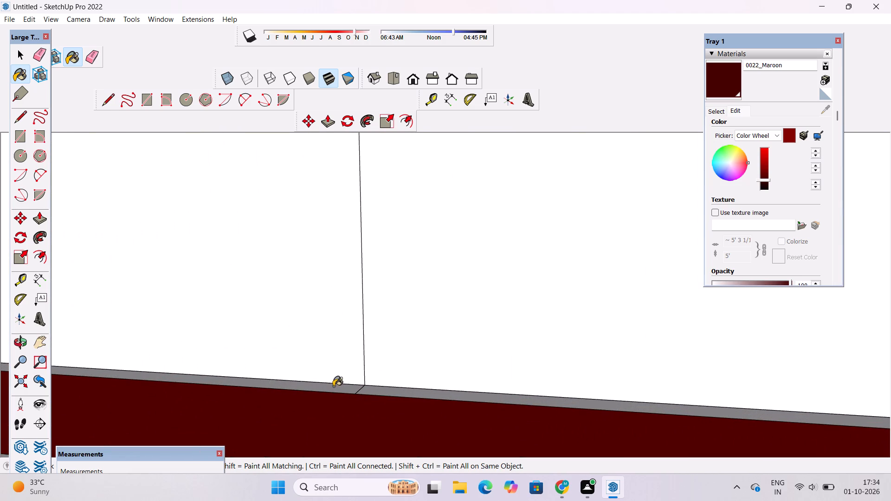
pyautogui.click(333, 386)
pyautogui.scroll(-20, 362, 425)
pyautogui.scroll(-1, 362, 425)
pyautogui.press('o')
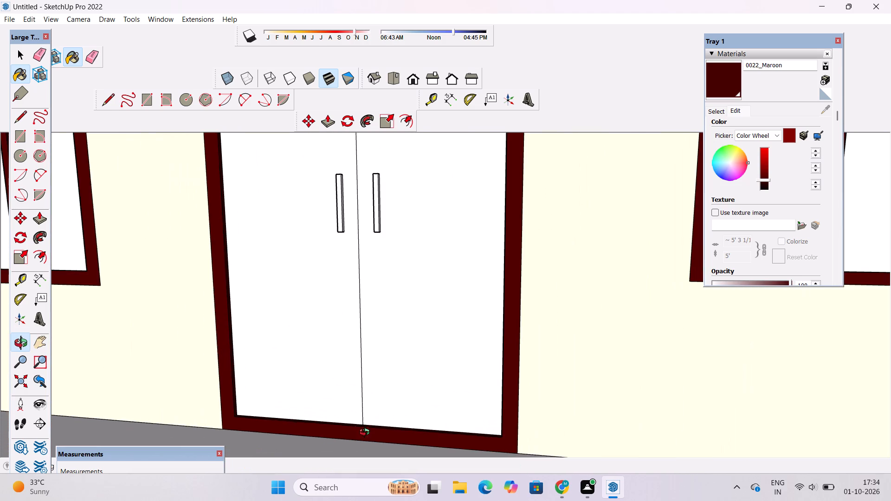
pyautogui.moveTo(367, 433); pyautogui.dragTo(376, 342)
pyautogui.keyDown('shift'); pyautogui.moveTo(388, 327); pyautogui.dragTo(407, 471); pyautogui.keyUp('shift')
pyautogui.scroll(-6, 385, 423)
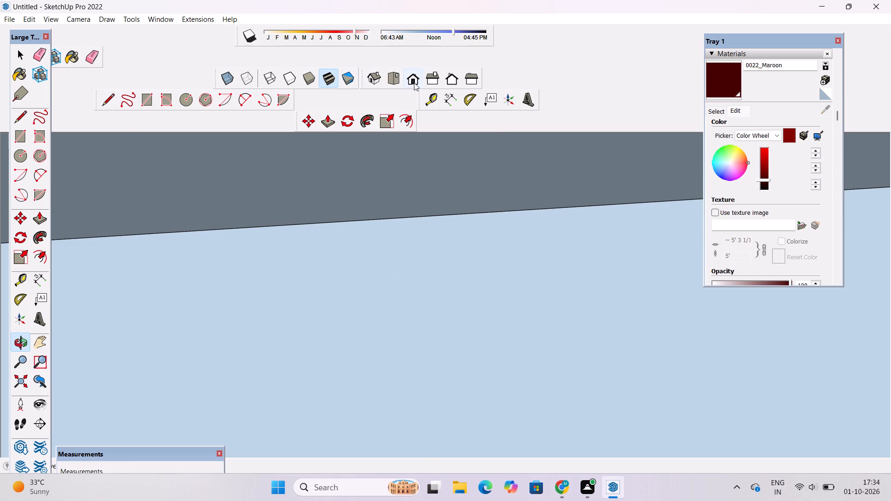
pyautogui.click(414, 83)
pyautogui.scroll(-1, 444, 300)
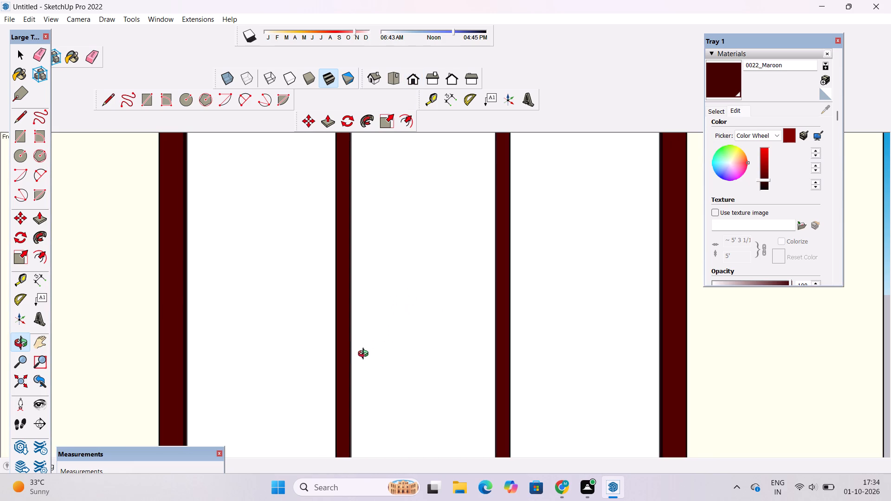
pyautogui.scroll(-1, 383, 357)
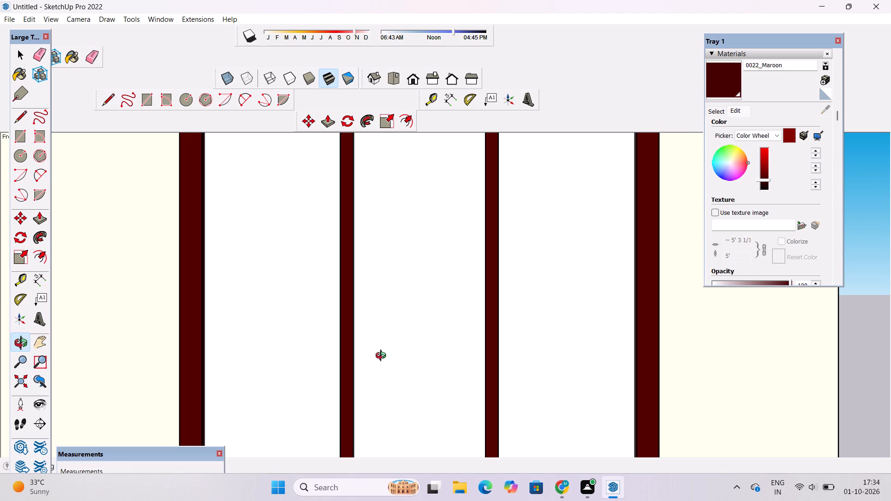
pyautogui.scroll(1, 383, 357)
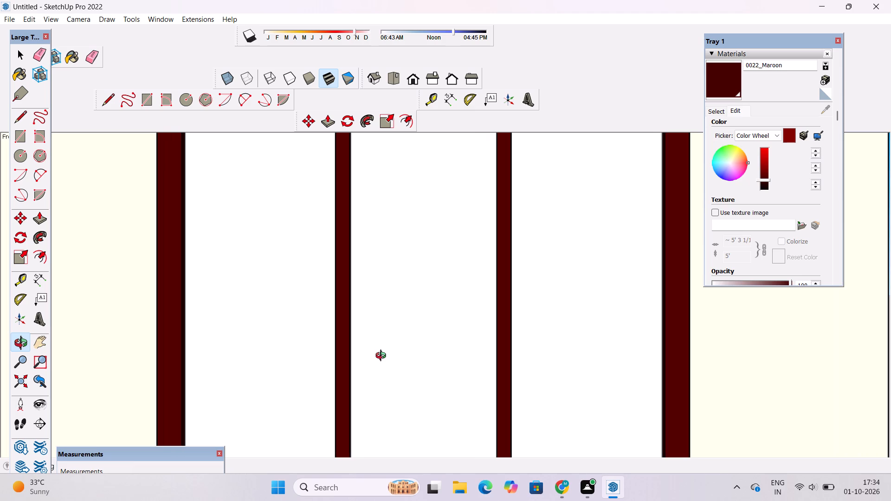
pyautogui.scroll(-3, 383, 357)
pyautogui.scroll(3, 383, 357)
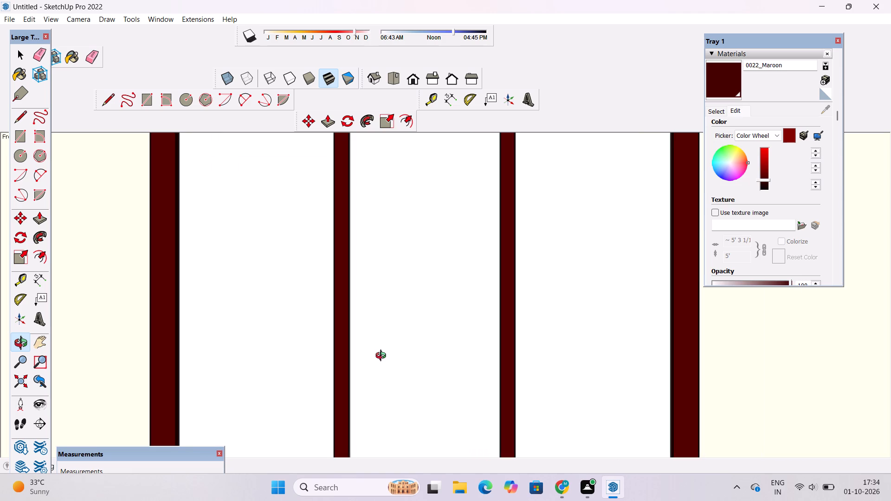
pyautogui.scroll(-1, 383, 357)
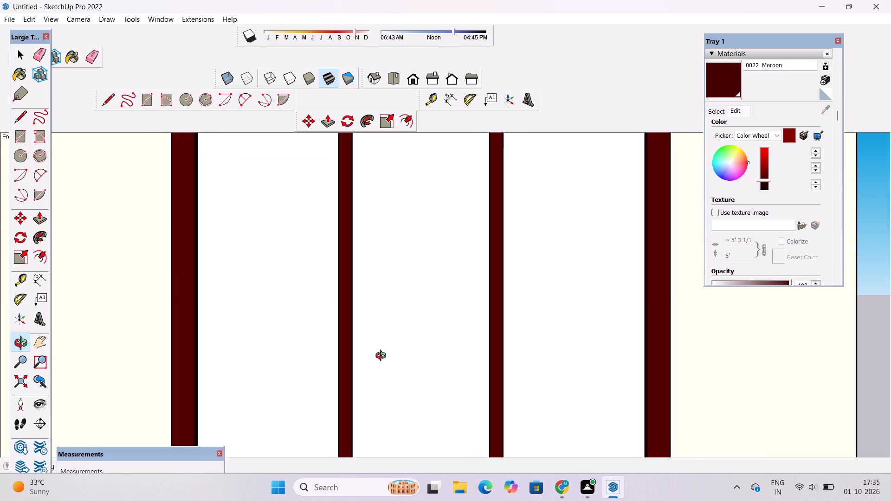
# Examine the upper-floor side window, balcony windows and double door for frame faces still missing the maroon.
pyautogui.scroll(1, 383, 357)
pyautogui.scroll(-6, 383, 357)
pyautogui.scroll(1, 383, 357)
pyautogui.scroll(-1, 383, 357)
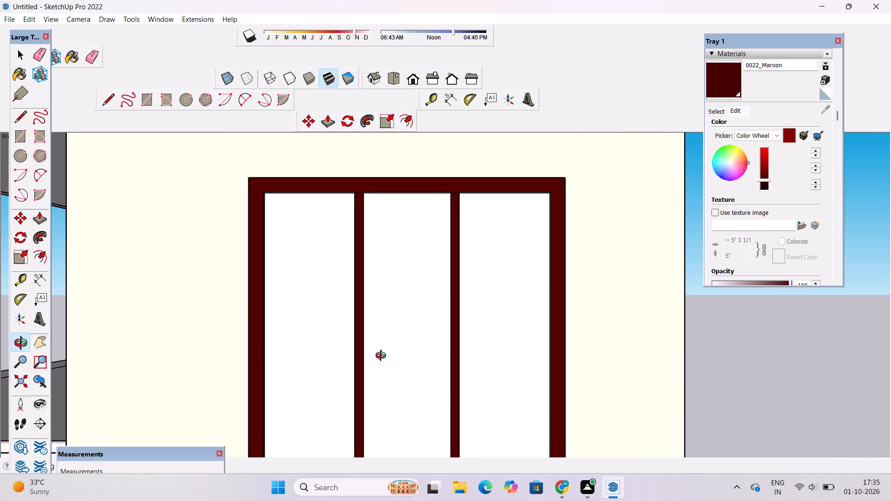
pyautogui.scroll(-3, 383, 357)
pyautogui.scroll(3, 383, 357)
pyautogui.scroll(-2, 383, 357)
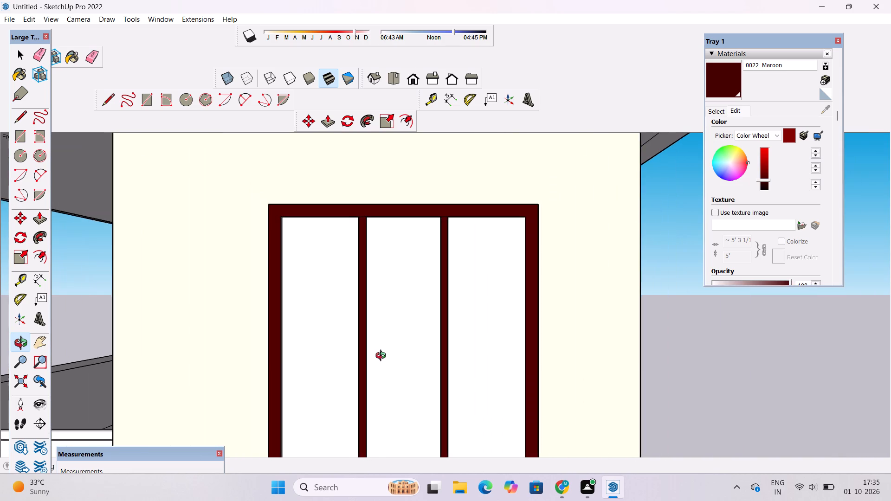
pyautogui.scroll(1, 383, 357)
pyautogui.scroll(-1, 383, 357)
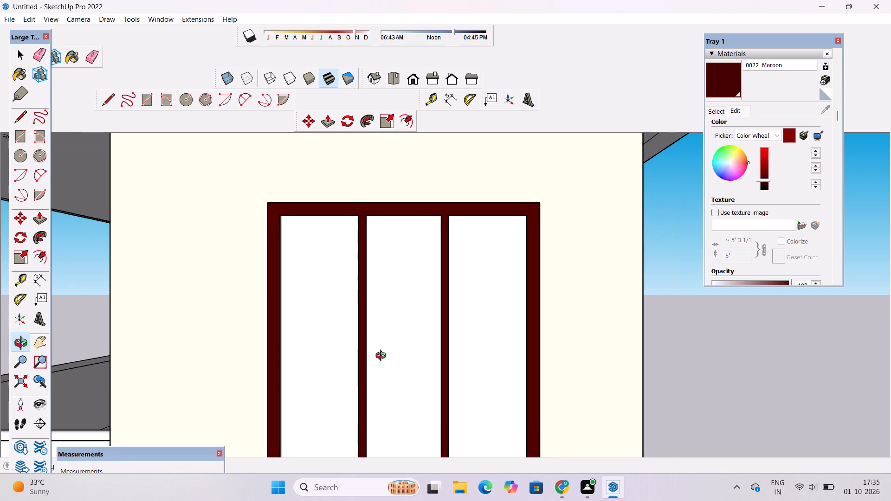
pyautogui.scroll(2, 383, 357)
pyautogui.scroll(-1, 383, 357)
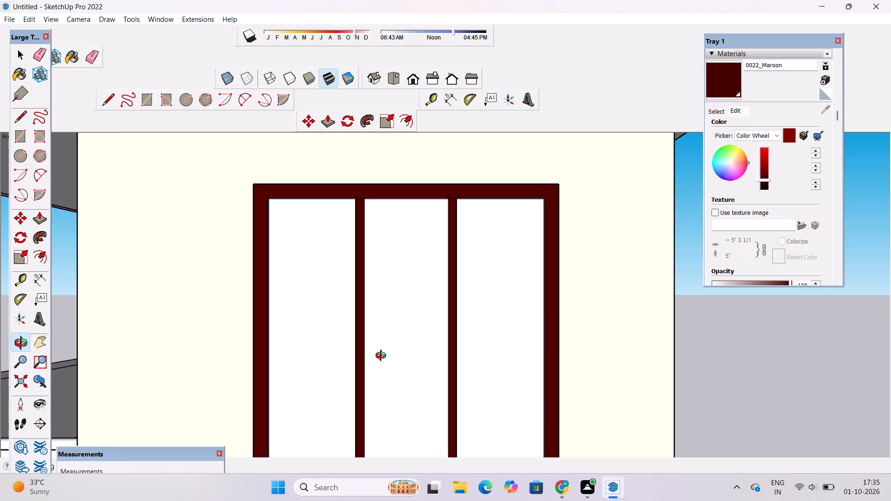
pyautogui.scroll(-3, 383, 357)
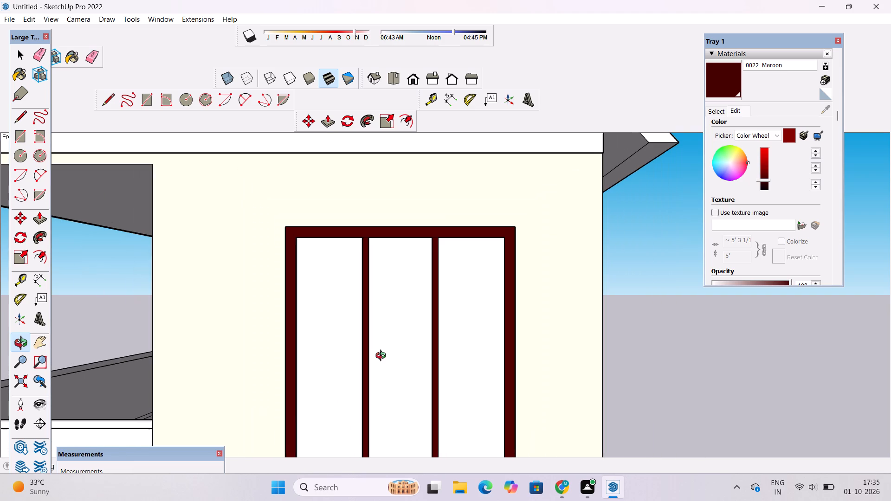
pyautogui.scroll(-2, 383, 357)
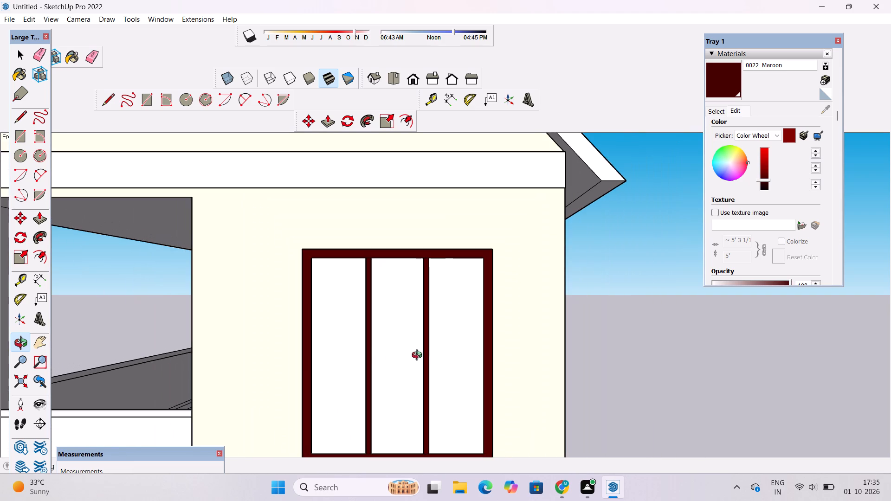
pyautogui.moveTo(423, 354); pyautogui.dragTo(402, 367)
pyautogui.keyDown('shift'); pyautogui.moveTo(401, 367); pyautogui.dragTo(481, 358); pyautogui.keyUp('shift')
pyautogui.keyDown('shift'); pyautogui.scroll(-6, 478, 336); pyautogui.keyUp('shift')
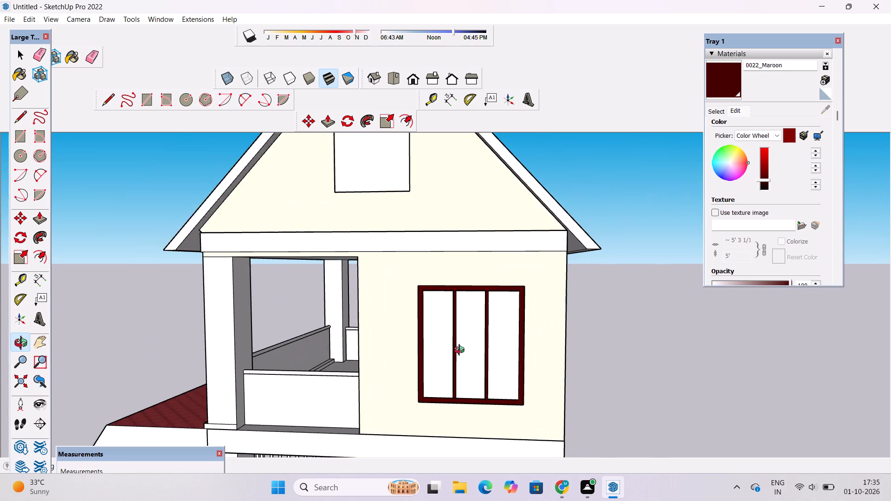
pyautogui.moveTo(461, 352); pyautogui.dragTo(550, 356)
pyautogui.scroll(-4, 506, 348)
pyautogui.moveTo(440, 365); pyautogui.dragTo(510, 379)
pyautogui.scroll(10, 502, 367)
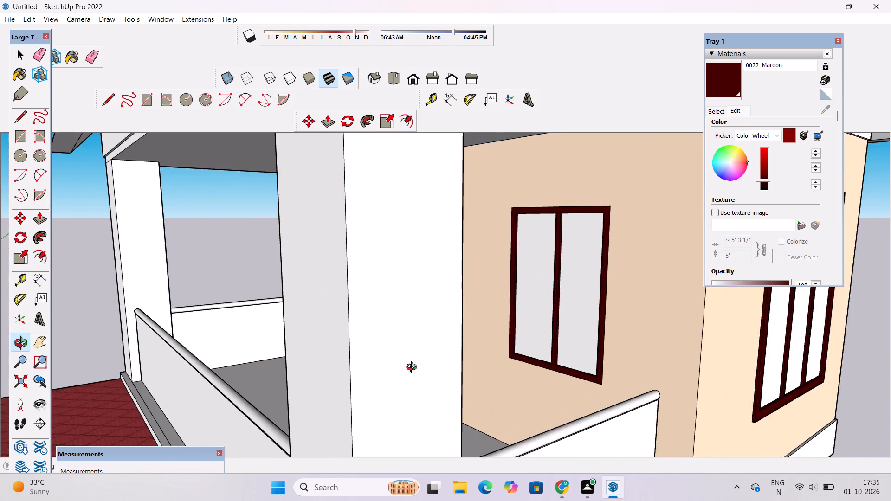
pyautogui.scroll(4, 413, 368)
pyautogui.moveTo(333, 371); pyautogui.dragTo(540, 350)
pyautogui.scroll(-5, 544, 347)
pyautogui.keyDown('shift'); pyautogui.moveTo(545, 347); pyautogui.dragTo(603, 339); pyautogui.keyUp('shift')
pyautogui.scroll(-1, 599, 341)
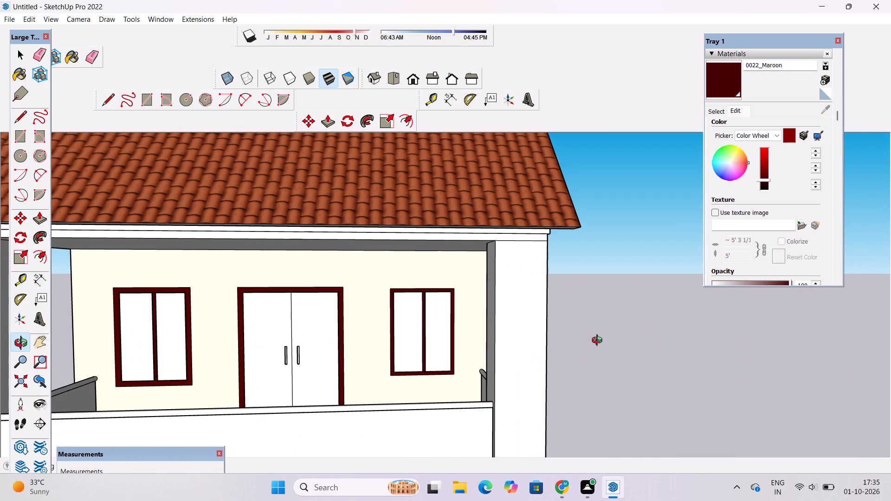
pyautogui.scroll(-2, 599, 341)
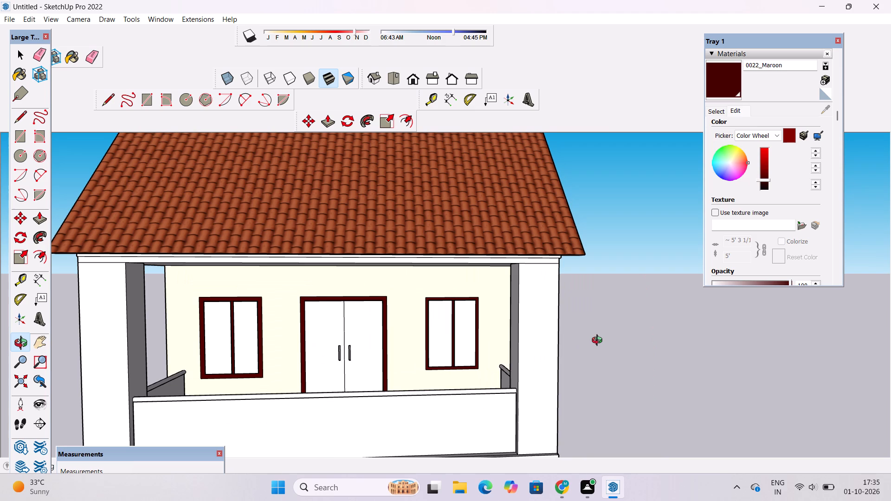
pyautogui.scroll(2, 599, 342)
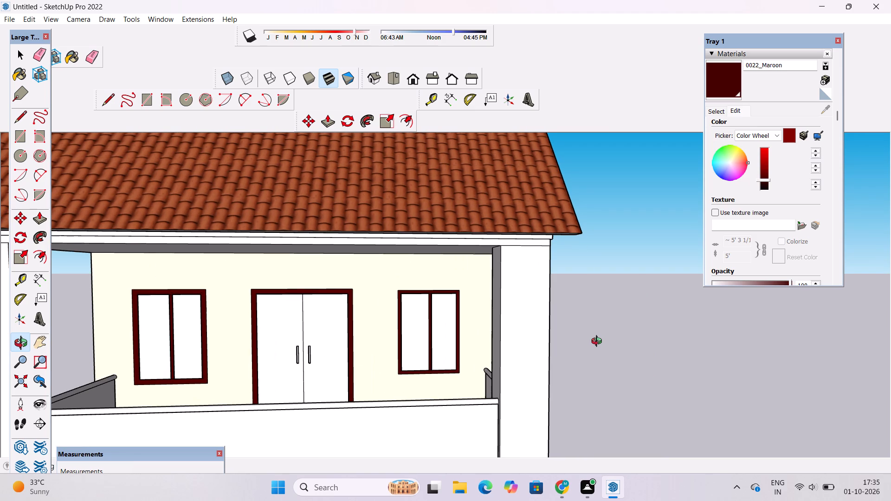
pyautogui.scroll(-4, 592, 344)
# Paint the balcony double door frame's remaining inner side face and its top inner face with the darkened 0022_Maroon.
pyautogui.moveTo(574, 373); pyautogui.dragTo(441, 429)
pyautogui.scroll(4, 407, 413)
pyautogui.keyDown('shift'); pyautogui.moveTo(406, 410); pyautogui.dragTo(412, 385); pyautogui.keyUp('shift')
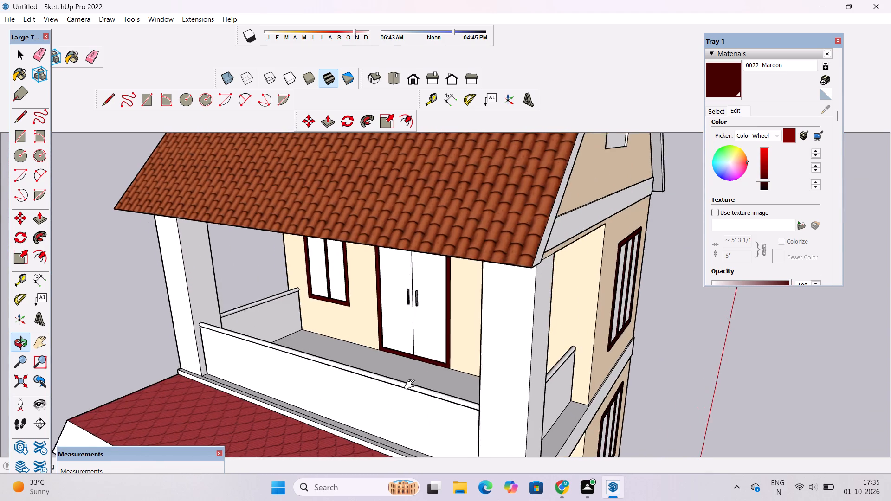
pyautogui.keyDown('shift'); pyautogui.moveTo(412, 385); pyautogui.dragTo(430, 328); pyautogui.keyUp('shift')
pyautogui.scroll(11, 433, 175)
pyautogui.moveTo(429, 234); pyautogui.dragTo(597, 163)
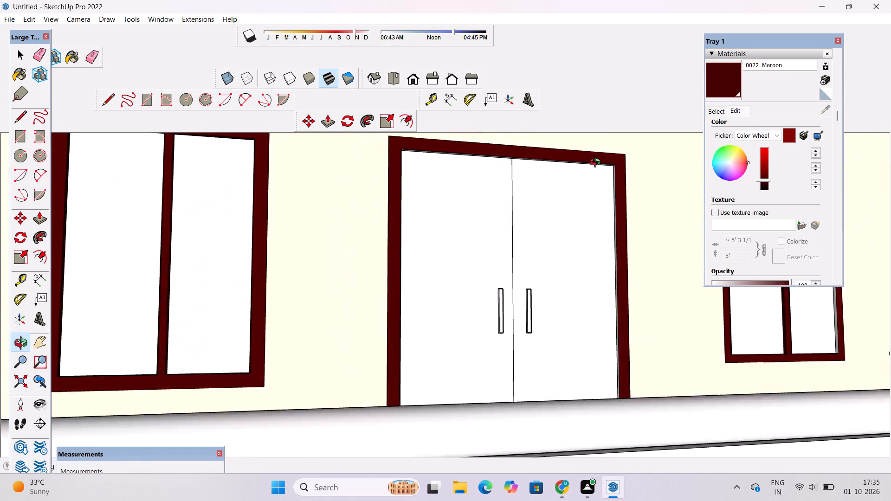
pyautogui.moveTo(597, 163); pyautogui.dragTo(609, 177)
pyautogui.scroll(5, 621, 199)
pyautogui.click(722, 78)
pyautogui.scroll(4, 581, 188)
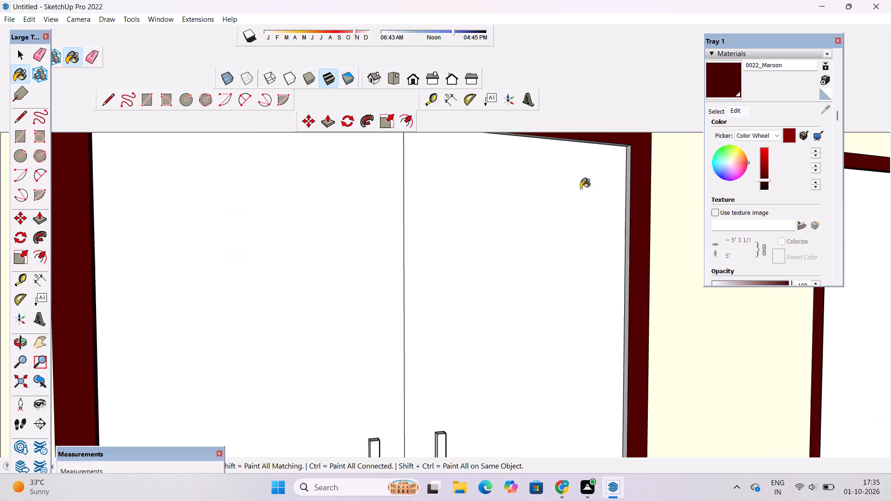
pyautogui.scroll(1, 581, 188)
pyautogui.click(637, 167)
pyautogui.scroll(-3, 524, 362)
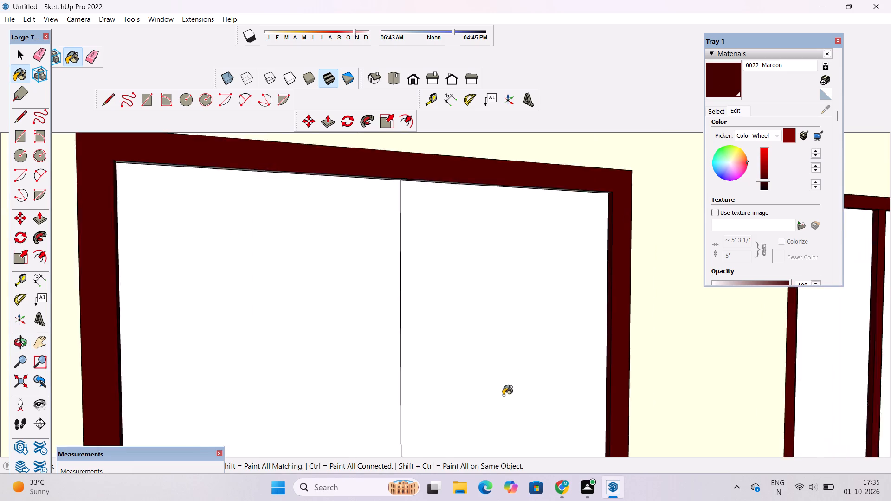
pyautogui.scroll(-2, 503, 395)
pyautogui.scroll(20, 506, 284)
pyautogui.click(592, 162)
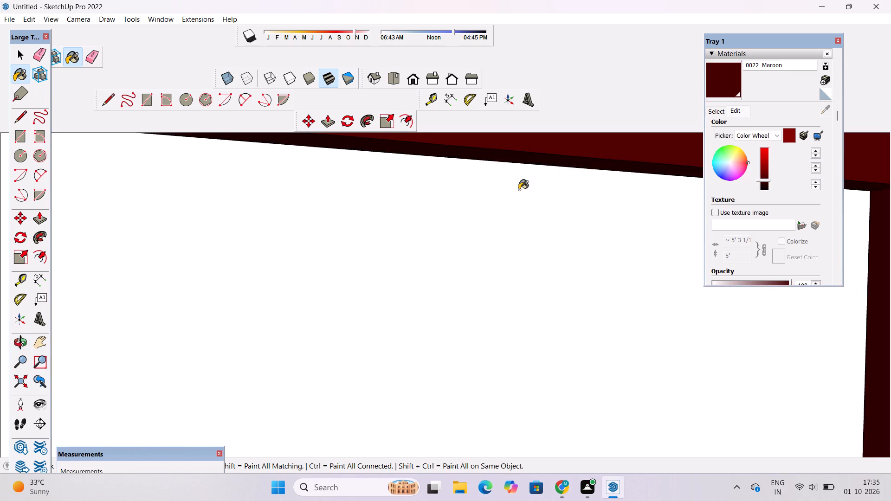
pyautogui.scroll(-20, 448, 186)
pyautogui.scroll(-9, 448, 186)
# Examine the three-pane side-wall windows on both floors for unpainted frame faces.
pyautogui.press('o')
pyautogui.moveTo(455, 218); pyautogui.dragTo(460, 285)
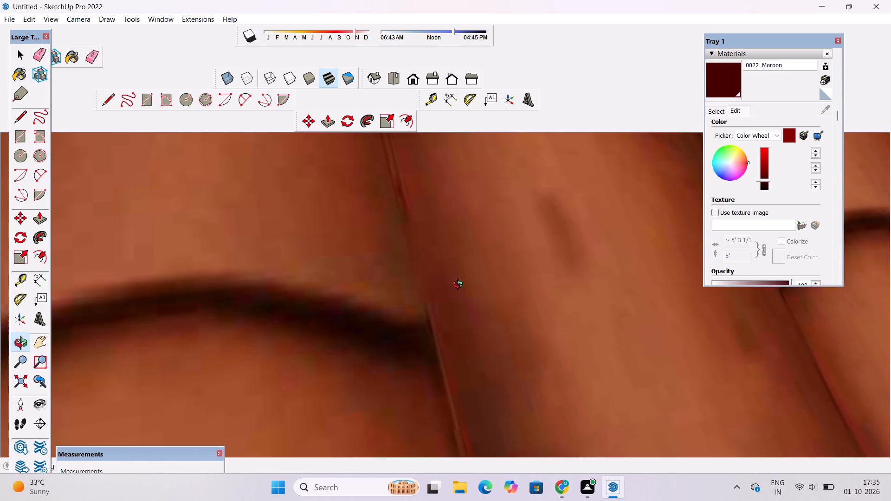
pyautogui.keyDown('shift'); pyautogui.moveTo(450, 318); pyautogui.dragTo(445, 186); pyautogui.keyUp('shift')
pyautogui.scroll(-2, 444, 185)
pyautogui.click(412, 85)
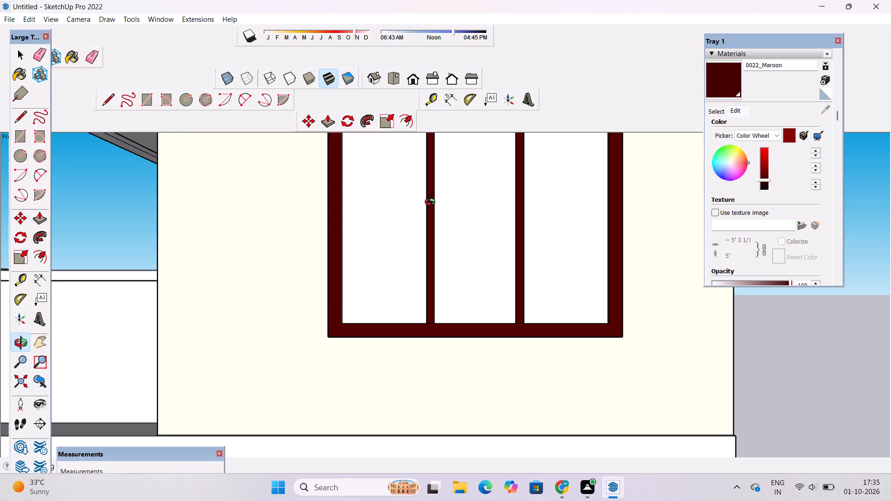
pyautogui.scroll(-6, 432, 205)
pyautogui.moveTo(463, 311); pyautogui.dragTo(478, 404)
pyautogui.scroll(5, 456, 309)
pyautogui.moveTo(475, 395); pyautogui.dragTo(479, 420)
pyautogui.scroll(5, 472, 389)
pyautogui.keyDown('shift'); pyautogui.moveTo(471, 388); pyautogui.dragTo(452, 354); pyautogui.keyUp('shift')
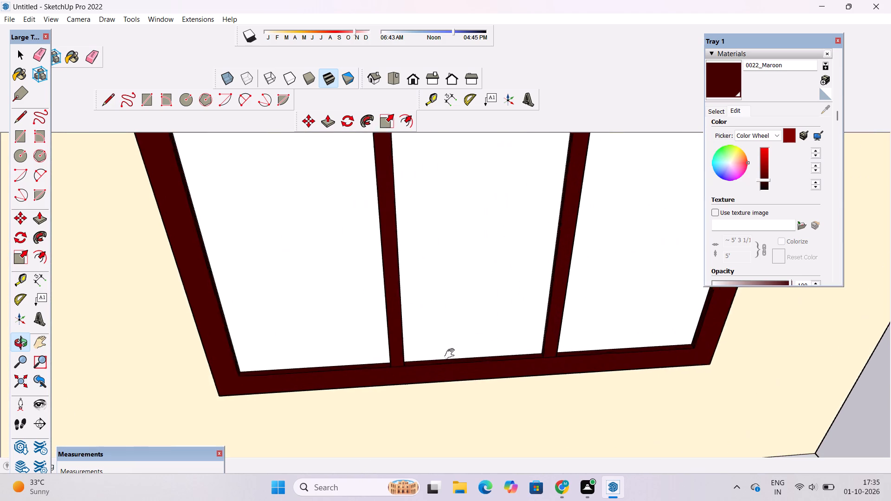
pyautogui.keyDown('shift'); pyautogui.moveTo(452, 354); pyautogui.dragTo(434, 310); pyautogui.keyUp('shift')
pyautogui.moveTo(559, 290); pyautogui.dragTo(502, 223)
pyautogui.scroll(-19, 454, 216)
pyautogui.moveTo(454, 362); pyautogui.dragTo(447, 328)
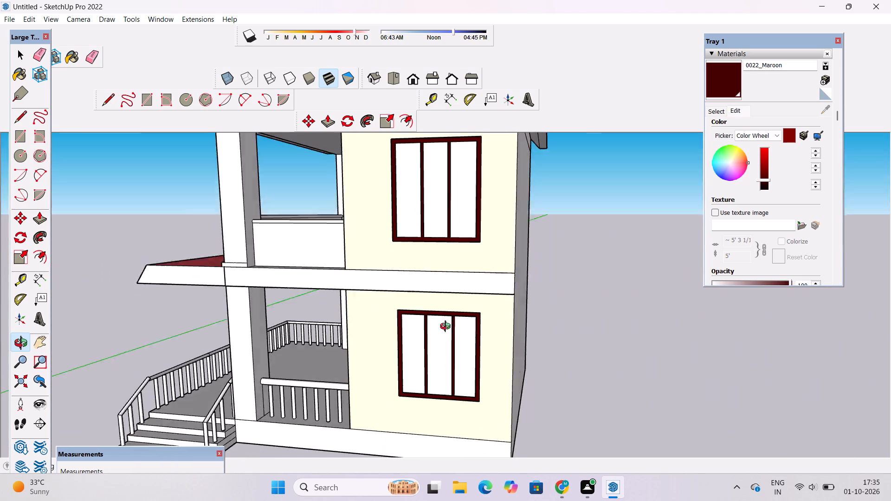
pyautogui.moveTo(447, 328); pyautogui.dragTo(447, 327)
# Paint the front face of the ground-floor window frame to the right of the front double door with darkened 0022_Maroon.
pyautogui.scroll(-4, 447, 324)
pyautogui.moveTo(261, 295); pyautogui.dragTo(629, 299)
pyautogui.scroll(3, 560, 317)
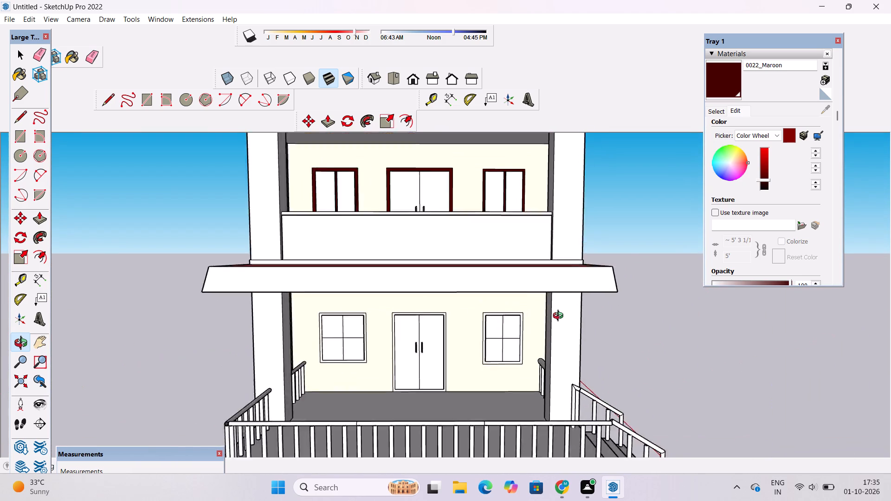
pyautogui.scroll(2, 560, 317)
pyautogui.scroll(5, 486, 355)
pyautogui.keyDown('shift'); pyautogui.moveTo(486, 355); pyautogui.dragTo(486, 336); pyautogui.keyUp('shift')
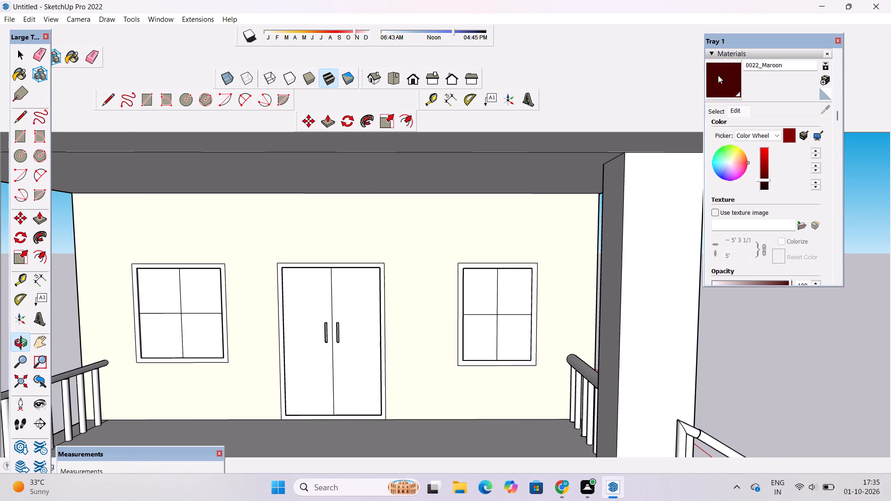
pyautogui.click(717, 76)
pyautogui.scroll(7, 490, 287)
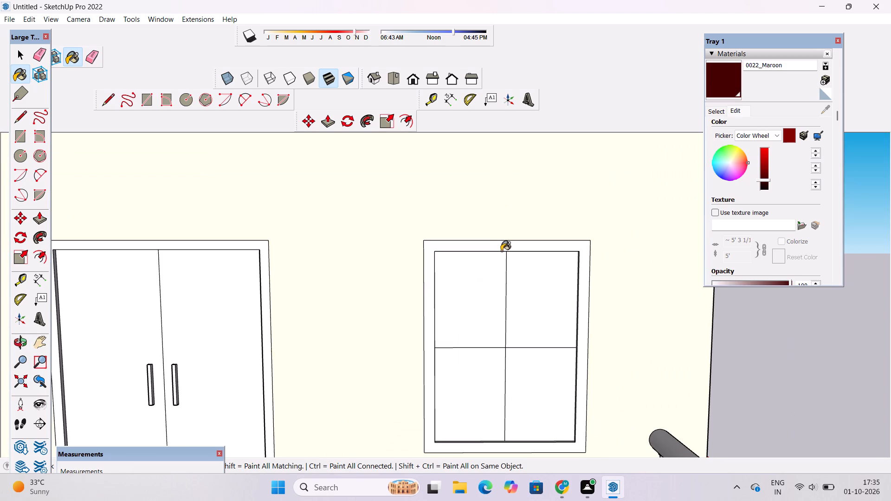
pyautogui.click(503, 249)
pyautogui.scroll(5, 487, 338)
pyautogui.scroll(5, 425, 348)
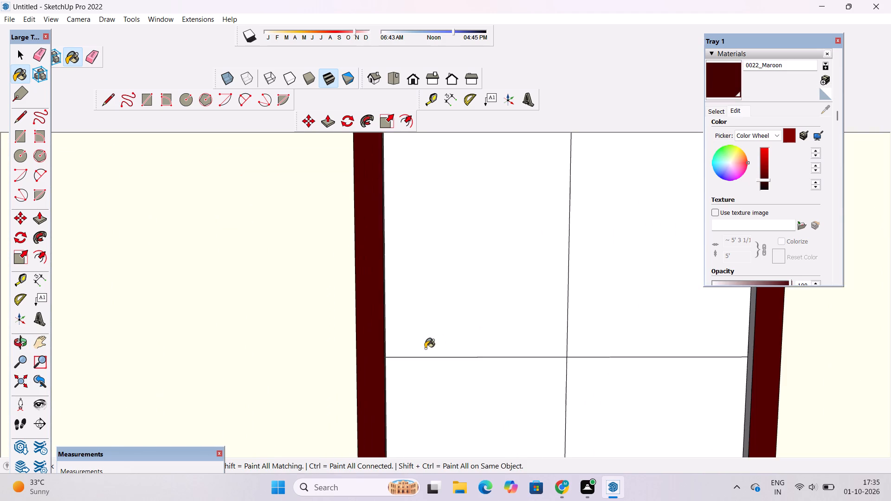
# Paint the front face of the ground-floor double door's frame with the darkened 0022_Maroon.
pyautogui.scroll(-11, 614, 259)
pyautogui.scroll(-4, 339, 238)
pyautogui.click(352, 199)
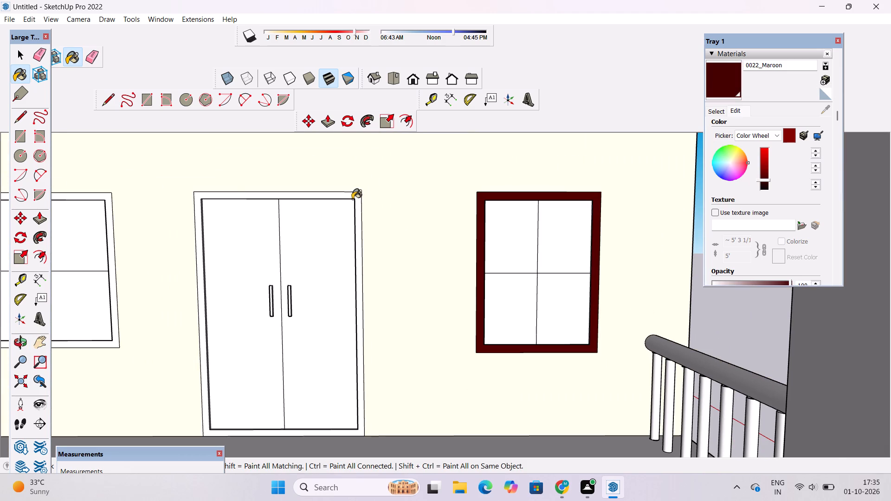
pyautogui.scroll(-3, 456, 205)
pyautogui.scroll(9, 365, 205)
pyautogui.click(372, 192)
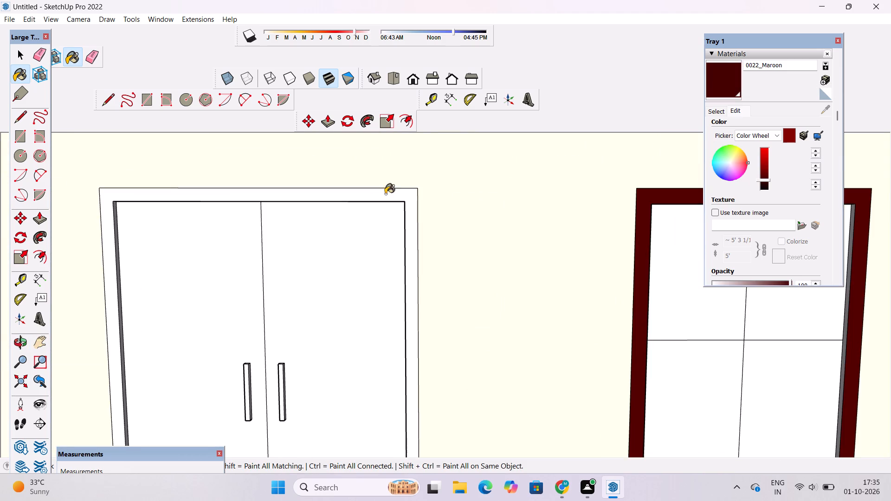
pyautogui.scroll(-7, 567, 177)
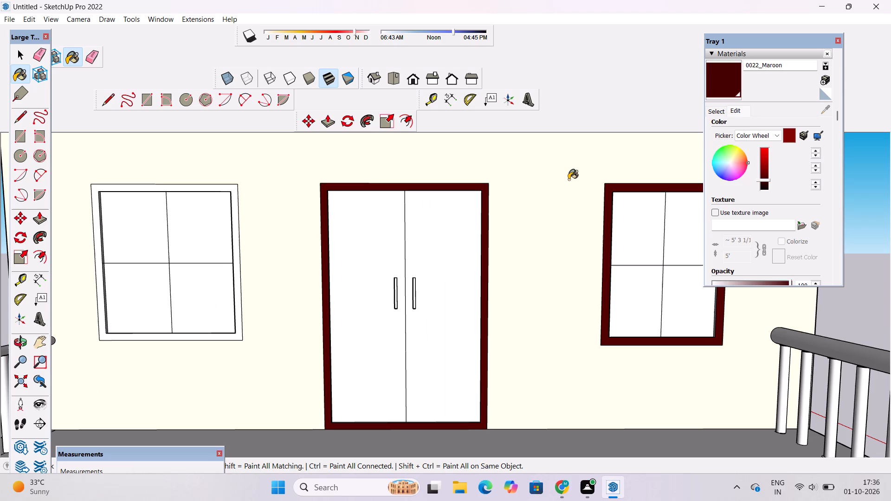
# Paint the front face of the ground-floor window frame to the left of the double door with darkened 0022_Maroon.
pyautogui.scroll(-4, 514, 220)
pyautogui.scroll(7, 263, 203)
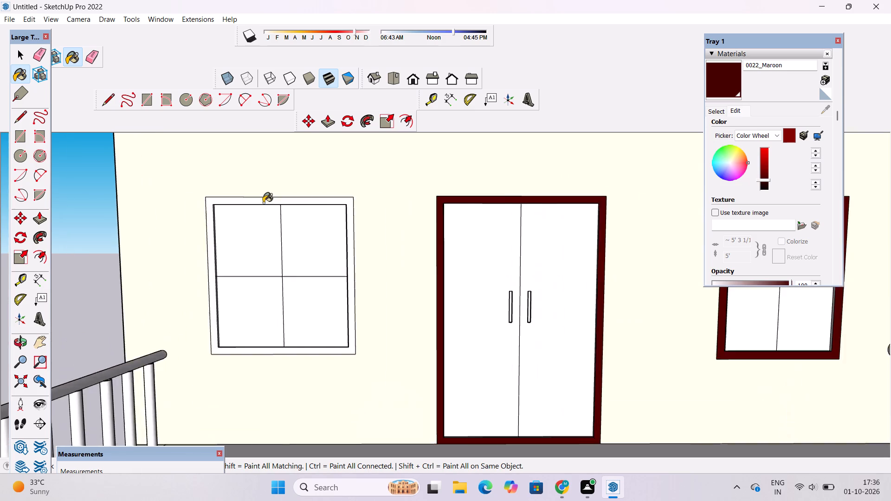
pyautogui.scroll(2, 263, 203)
pyautogui.click(265, 199)
# Paint the same window's upper-left inner side face, both bottom inner faces and lower-right inner side face with darkened 0022_Maroon.
pyautogui.scroll(17, 189, 221)
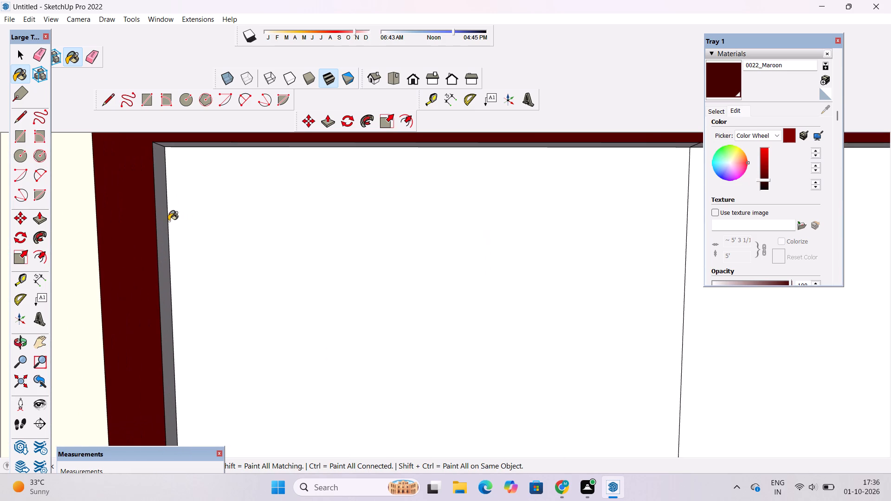
pyautogui.click(164, 220)
pyautogui.scroll(-14, 173, 224)
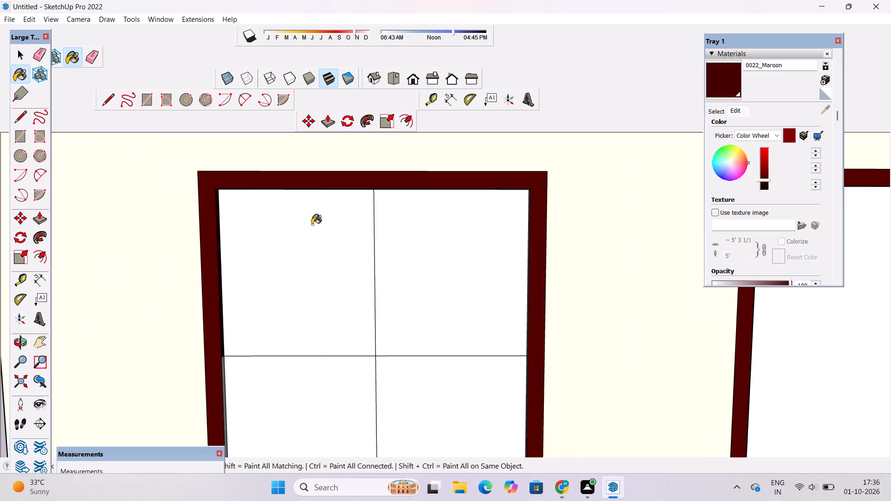
pyautogui.scroll(-4, 312, 225)
pyautogui.scroll(4, 394, 329)
pyautogui.scroll(15, 398, 439)
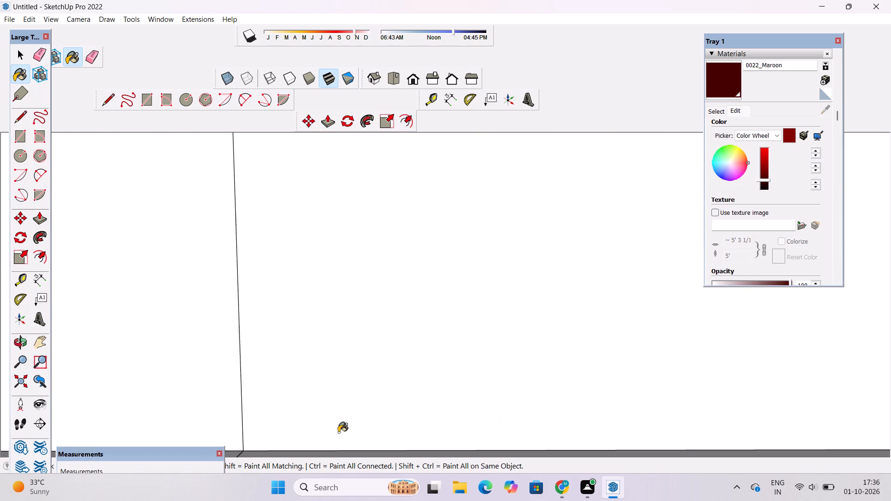
pyautogui.scroll(-5, 384, 360)
pyautogui.scroll(5, 342, 408)
pyautogui.click(323, 430)
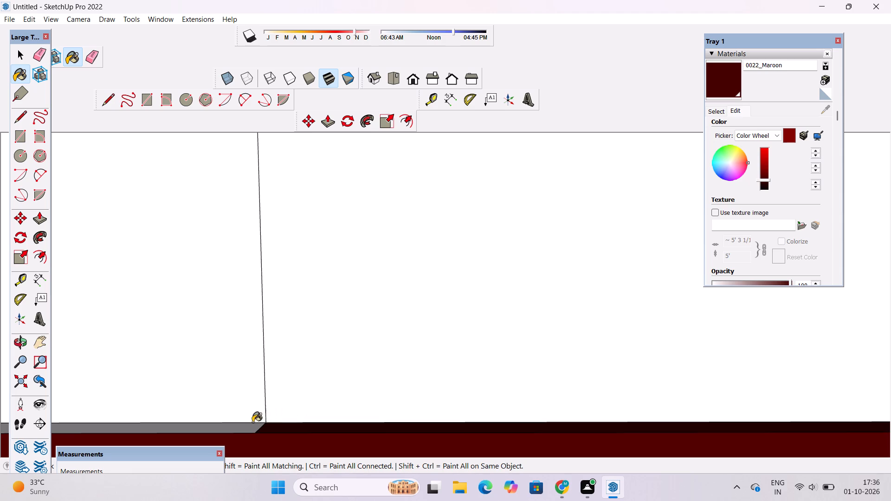
pyautogui.click(252, 423)
pyautogui.scroll(-5, 290, 398)
pyautogui.scroll(-4, 469, 275)
pyautogui.scroll(9, 635, 318)
pyautogui.click(669, 331)
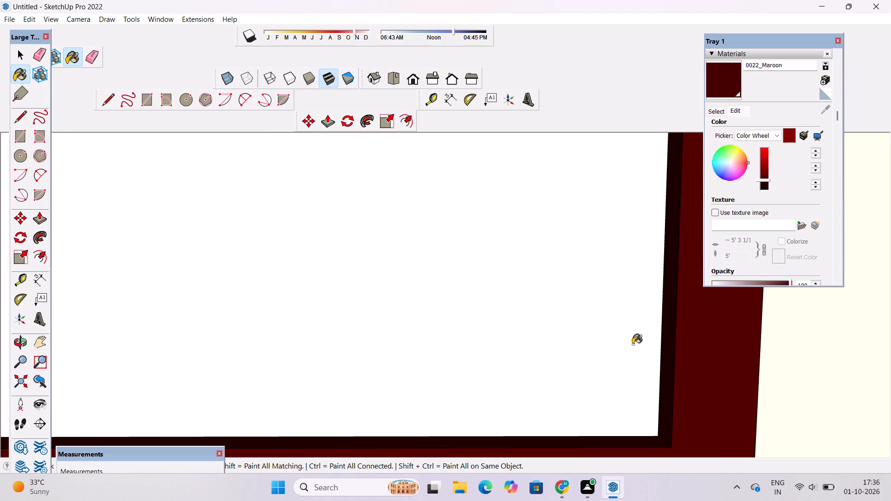
# Paint the same window's upper-right inner side face, both top inner faces and lower-left inner side face with darkened 0022_Maroon.
pyautogui.press('o')
pyautogui.scroll(-5, 600, 353)
pyautogui.moveTo(575, 373); pyautogui.dragTo(564, 272)
pyautogui.scroll(-5, 562, 271)
pyautogui.keyDown('shift'); pyautogui.moveTo(559, 279); pyautogui.dragTo(587, 433); pyautogui.keyUp('shift')
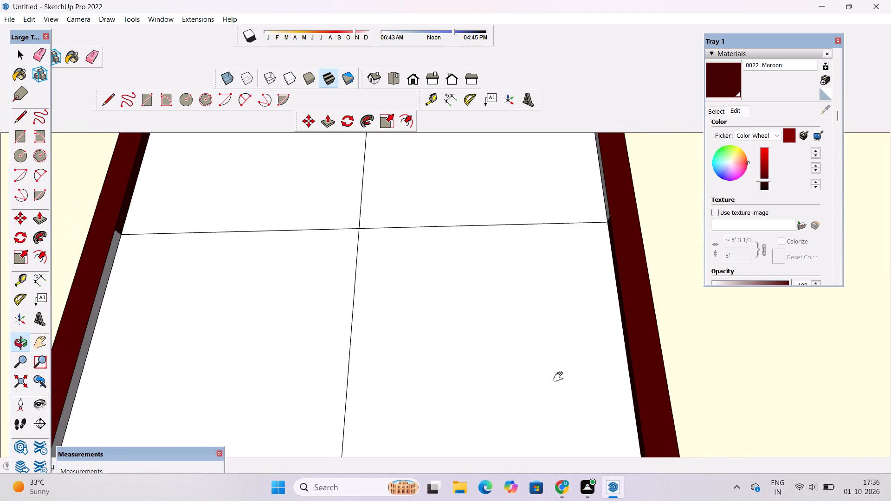
pyautogui.keyDown('shift'); pyautogui.scroll(-5, 548, 352); pyautogui.keyUp('shift')
pyautogui.keyDown('shift'); pyautogui.moveTo(530, 338); pyautogui.dragTo(544, 446); pyautogui.keyUp('shift')
pyautogui.scroll(4, 528, 380)
pyautogui.moveTo(523, 371); pyautogui.dragTo(518, 320)
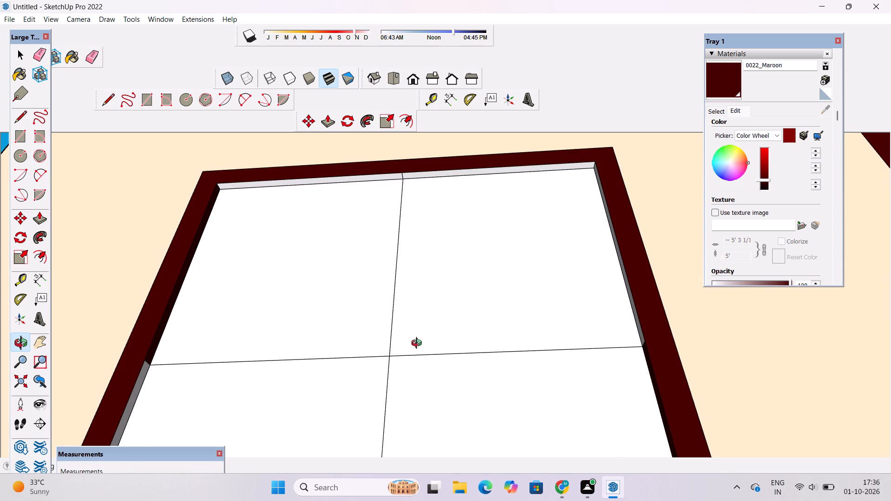
pyautogui.click(717, 83)
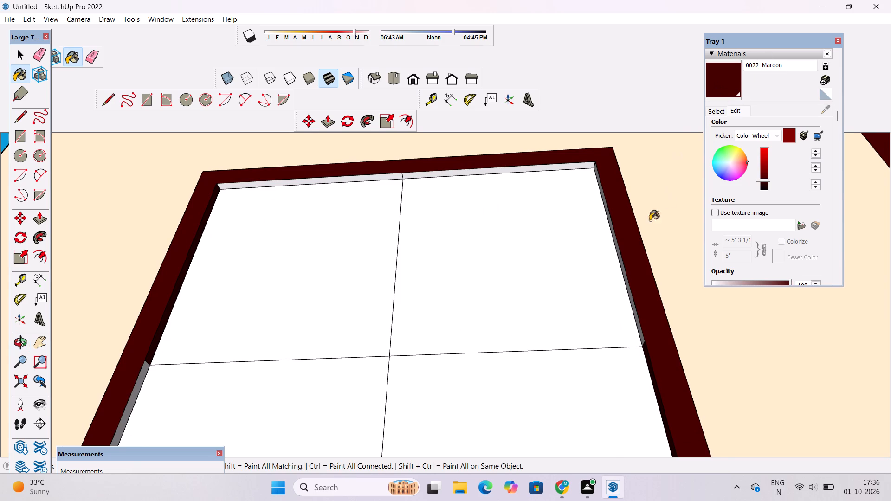
pyautogui.scroll(7, 623, 254)
pyautogui.click(613, 254)
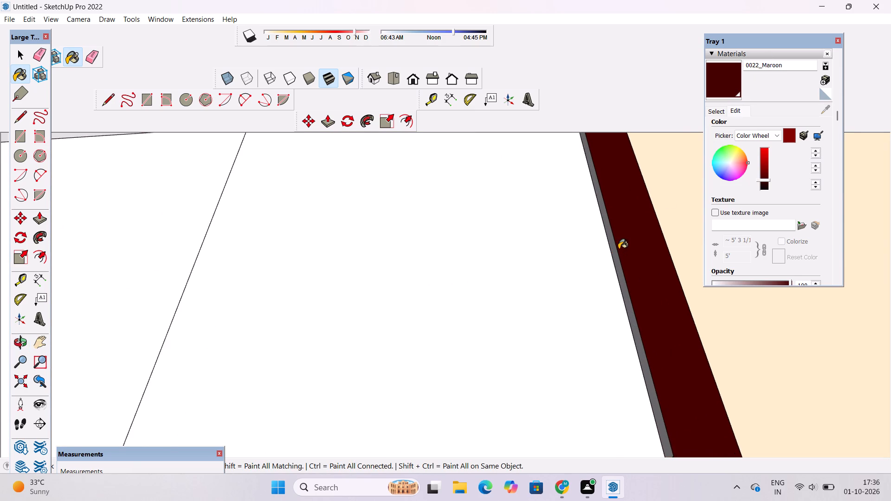
pyautogui.scroll(-5, 619, 249)
pyautogui.click(518, 148)
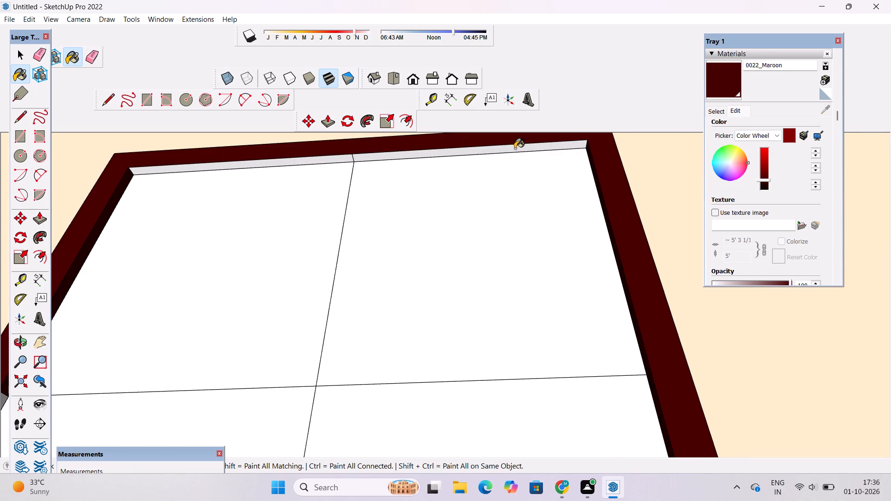
pyautogui.click(329, 159)
pyautogui.scroll(-5, 407, 192)
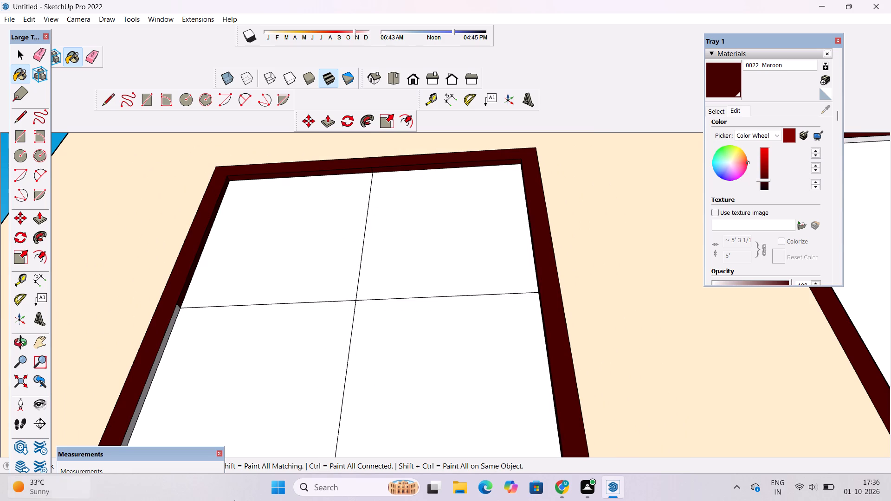
pyautogui.scroll(6, 161, 356)
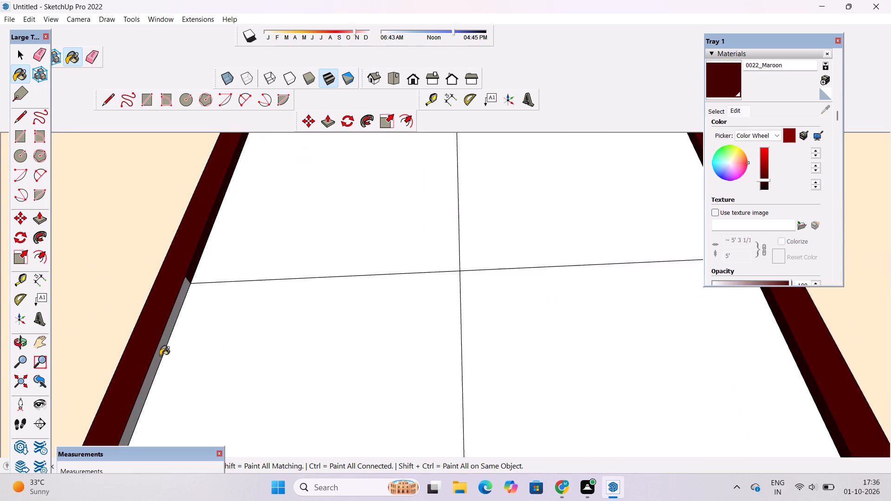
pyautogui.scroll(5, 160, 356)
pyautogui.click(157, 348)
# Paint the inner left, top and right faces of the ground-floor window frame right of the double door with darkened 0022_Maroon.
pyautogui.scroll(-20, 157, 348)
pyautogui.scroll(-3, 157, 348)
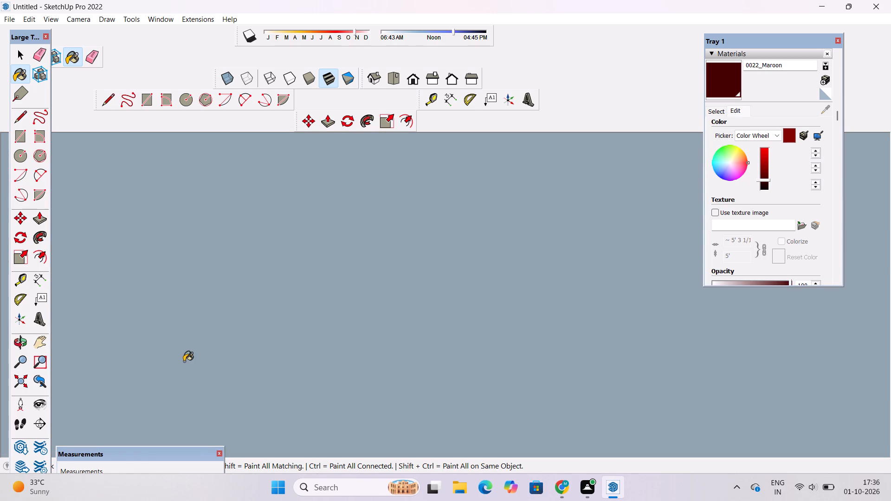
pyautogui.scroll(5, 184, 361)
pyautogui.press('o')
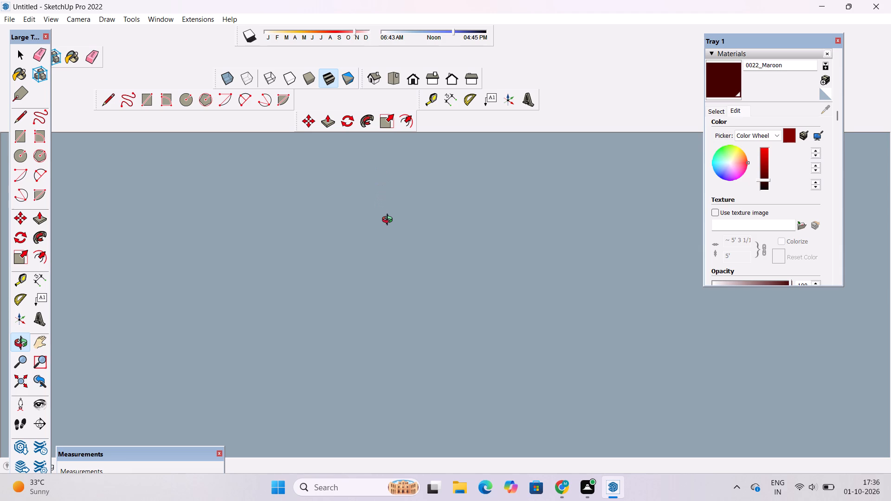
pyautogui.scroll(-5, 387, 227)
pyautogui.click(414, 77)
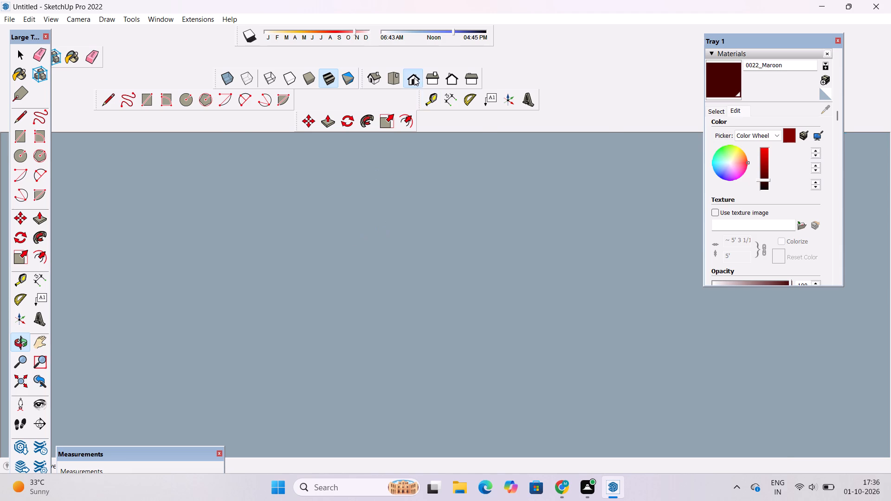
pyautogui.scroll(-4, 411, 166)
pyautogui.moveTo(435, 232); pyautogui.dragTo(444, 259)
pyautogui.scroll(-11, 434, 237)
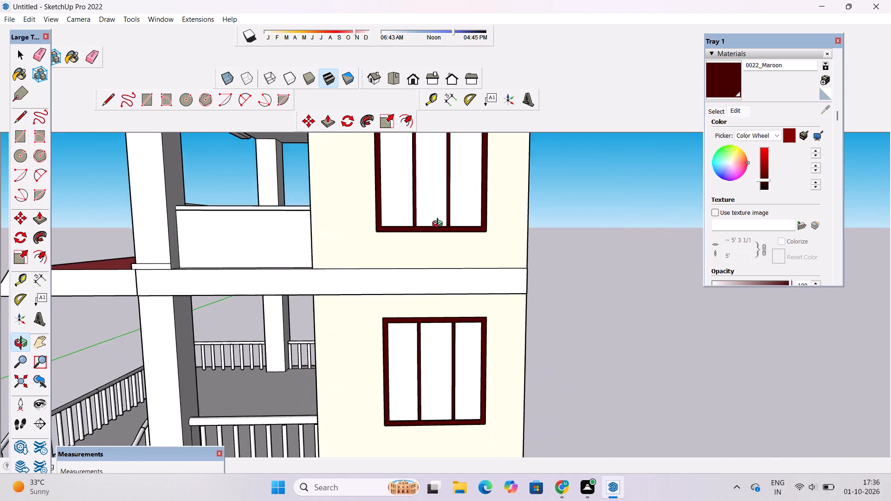
pyautogui.scroll(-3, 439, 225)
pyautogui.moveTo(172, 359); pyautogui.dragTo(433, 325)
pyautogui.scroll(10, 305, 318)
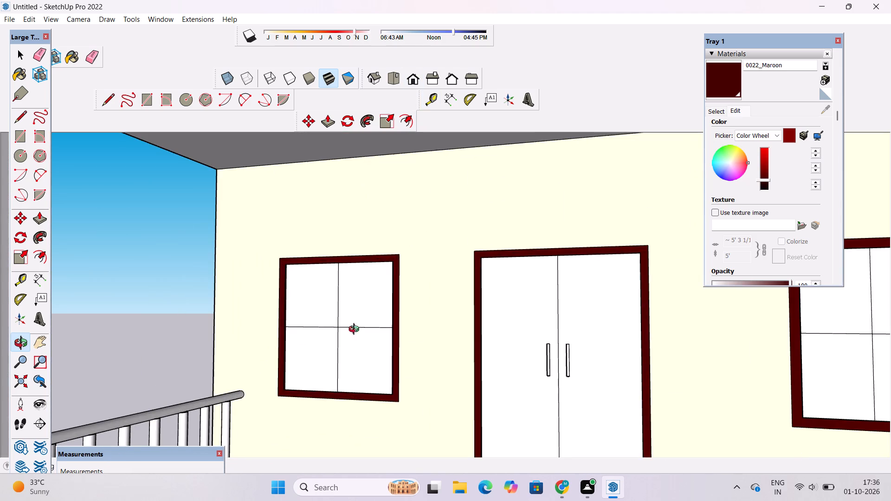
pyautogui.scroll(-10, 361, 347)
pyautogui.scroll(9, 450, 330)
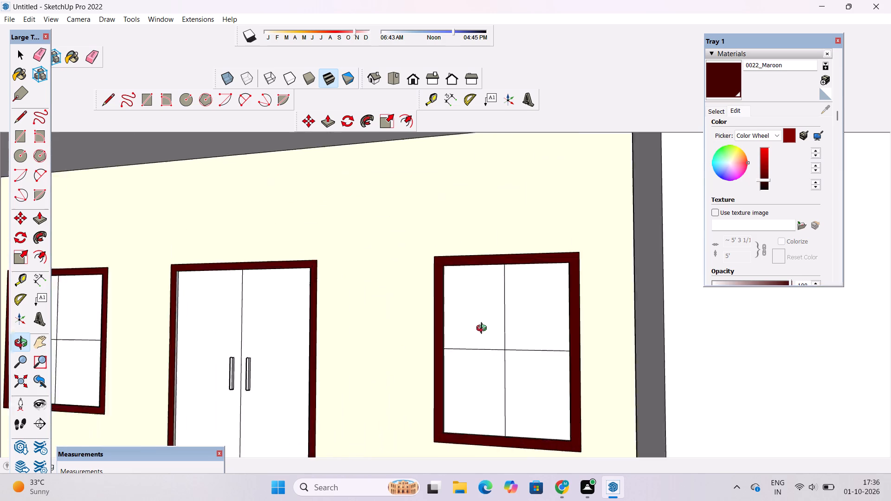
pyautogui.scroll(7, 484, 329)
pyautogui.moveTo(491, 337); pyautogui.dragTo(478, 338)
pyautogui.moveTo(455, 338); pyautogui.dragTo(450, 274)
pyautogui.moveTo(495, 303); pyautogui.dragTo(486, 367)
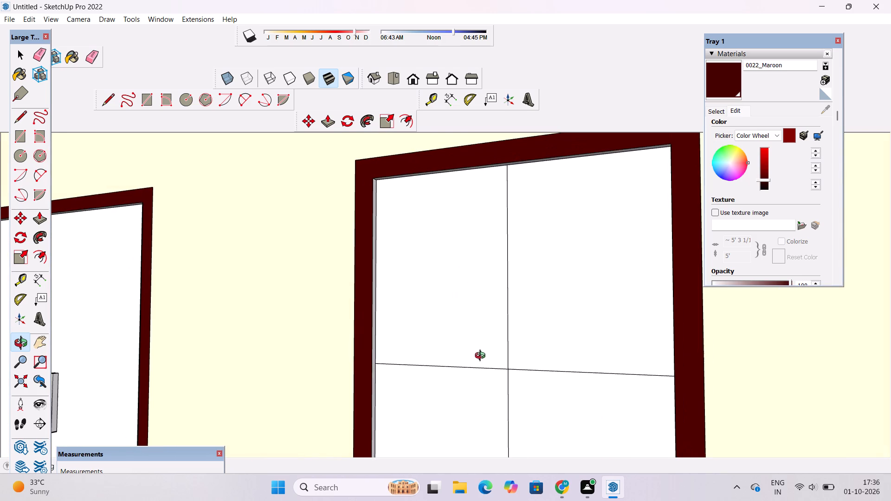
pyautogui.keyDown('shift'); pyautogui.moveTo(483, 348); pyautogui.dragTo(484, 403); pyautogui.keyUp('shift')
pyautogui.keyDown('shift'); pyautogui.moveTo(480, 402); pyautogui.dragTo(504, 321); pyautogui.keyUp('shift')
pyautogui.moveTo(506, 320); pyautogui.dragTo(474, 341)
pyautogui.click(725, 83)
pyautogui.scroll(12, 330, 219)
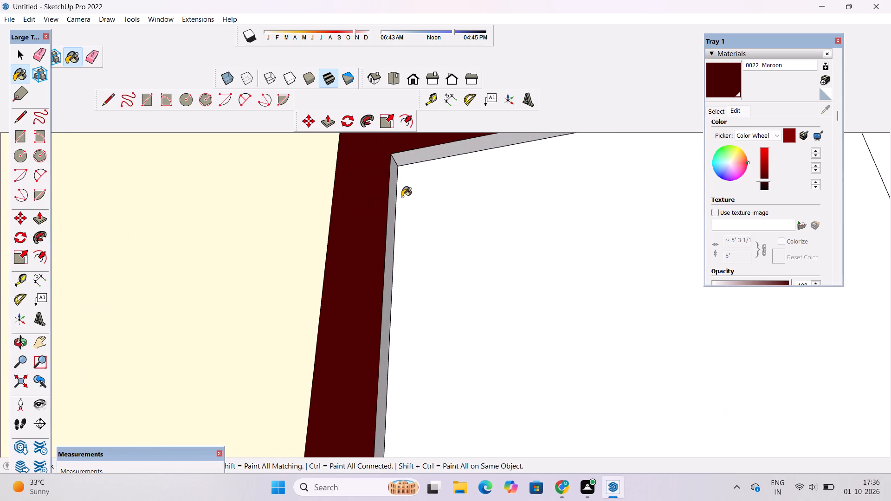
pyautogui.scroll(1, 402, 197)
pyautogui.click(390, 195)
pyautogui.scroll(-5, 362, 256)
pyautogui.scroll(4, 485, 158)
pyautogui.scroll(1, 458, 198)
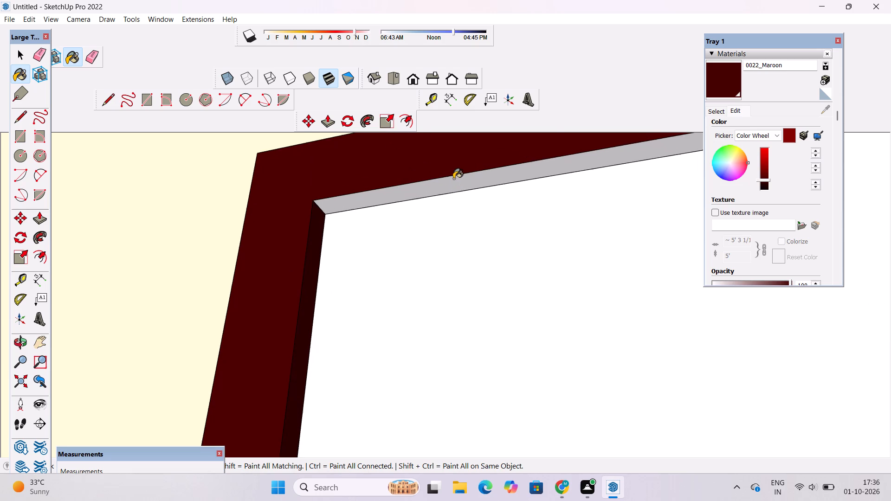
pyautogui.click(453, 179)
pyautogui.scroll(-15, 249, 238)
pyautogui.scroll(7, 548, 268)
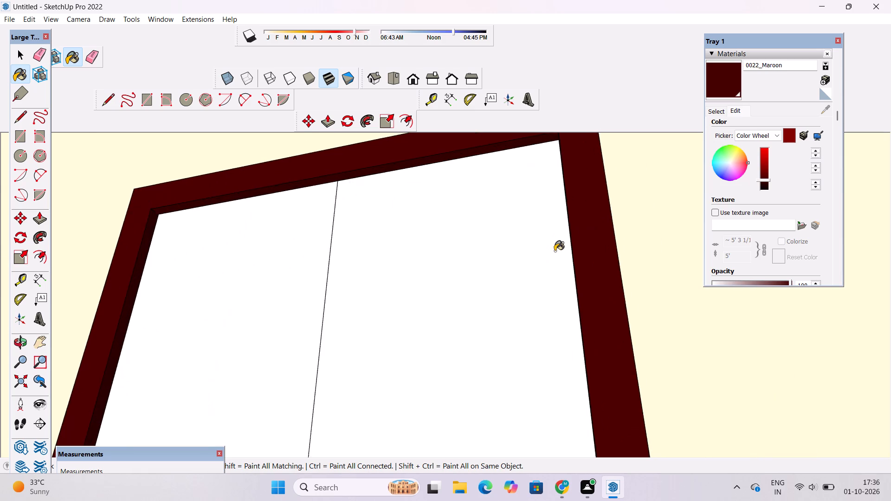
pyautogui.scroll(13, 555, 251)
pyautogui.click(632, 203)
pyautogui.scroll(-2, 509, 205)
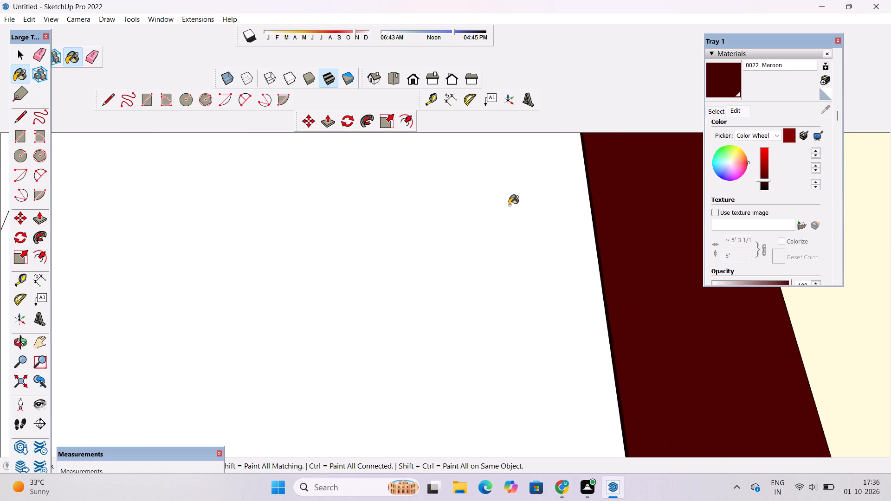
# Paint the bottom inner face of that right-hand ground-floor window frame with darkened 0022_Maroon.
pyautogui.scroll(-7, 509, 205)
pyautogui.press('o')
pyautogui.scroll(-5, 503, 210)
pyautogui.moveTo(502, 237); pyautogui.dragTo(507, 283)
pyautogui.keyDown('shift'); pyautogui.moveTo(507, 302); pyautogui.dragTo(475, 148); pyautogui.keyUp('shift')
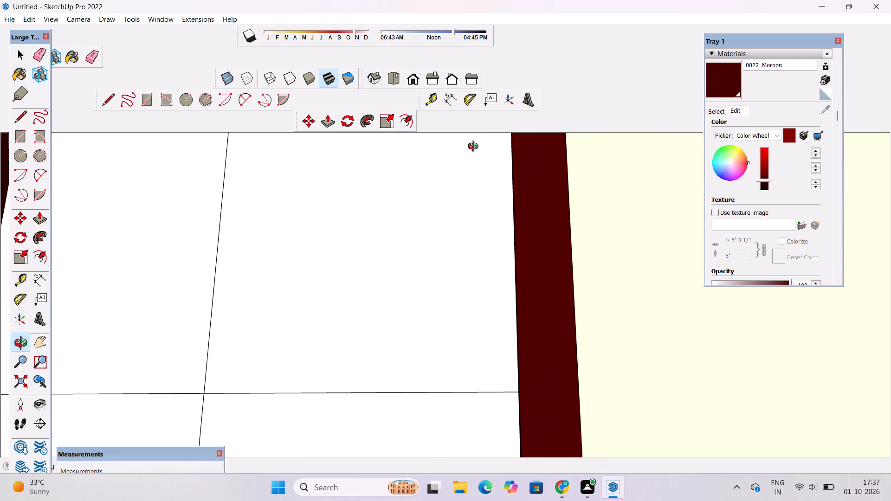
pyautogui.scroll(-10, 475, 148)
pyautogui.moveTo(502, 240); pyautogui.dragTo(524, 341)
pyautogui.scroll(1, 371, 366)
pyautogui.moveTo(413, 394); pyautogui.dragTo(427, 443)
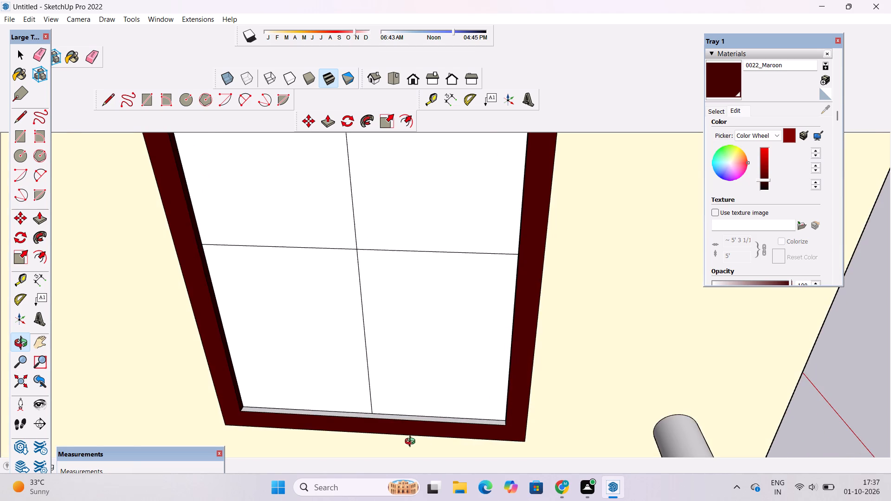
pyautogui.keyDown('shift'); pyautogui.moveTo(411, 443); pyautogui.dragTo(562, 415); pyautogui.keyUp('shift')
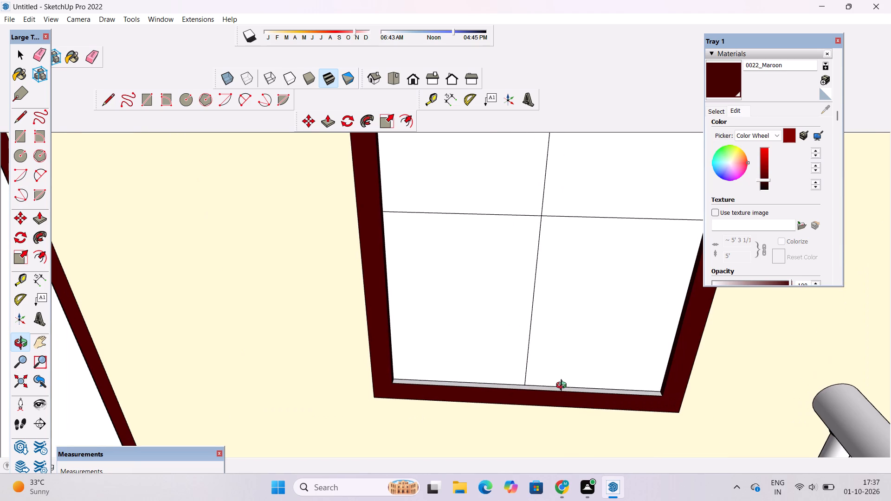
pyautogui.scroll(3, 549, 376)
pyautogui.click(728, 79)
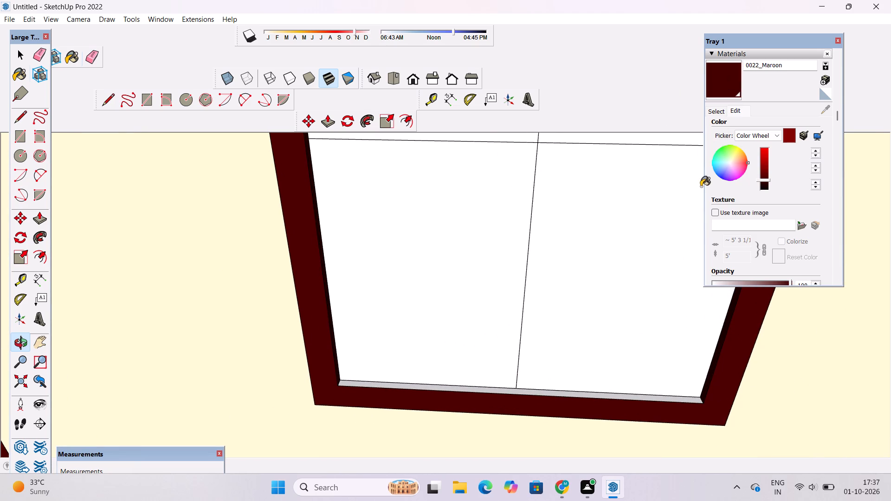
pyautogui.scroll(9, 586, 409)
pyautogui.click(588, 375)
pyautogui.scroll(-7, 376, 399)
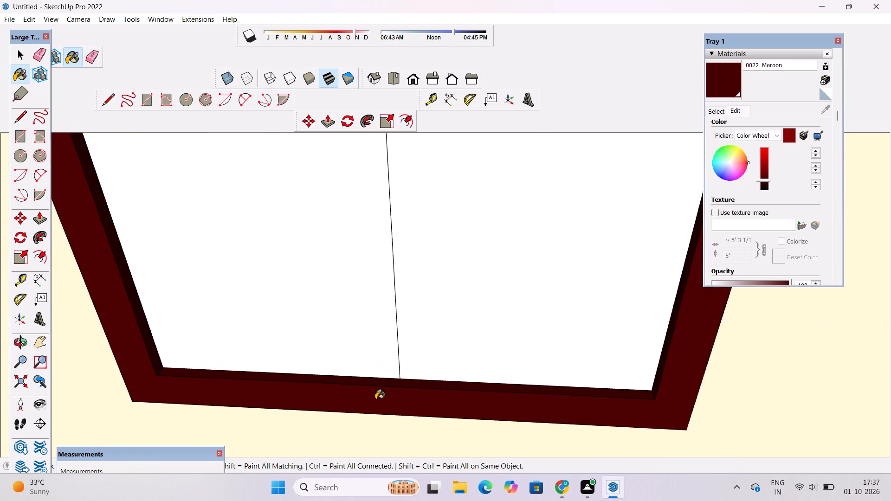
# Examine the painted door and window frames on both floors from the front and side of the house.
pyautogui.scroll(-3, 375, 399)
pyautogui.press('o')
pyautogui.scroll(-5, 375, 399)
pyautogui.moveTo(377, 422); pyautogui.dragTo(396, 345)
pyautogui.scroll(-5, 396, 345)
pyautogui.keyDown('shift'); pyautogui.moveTo(412, 333); pyautogui.dragTo(430, 389); pyautogui.keyUp('shift')
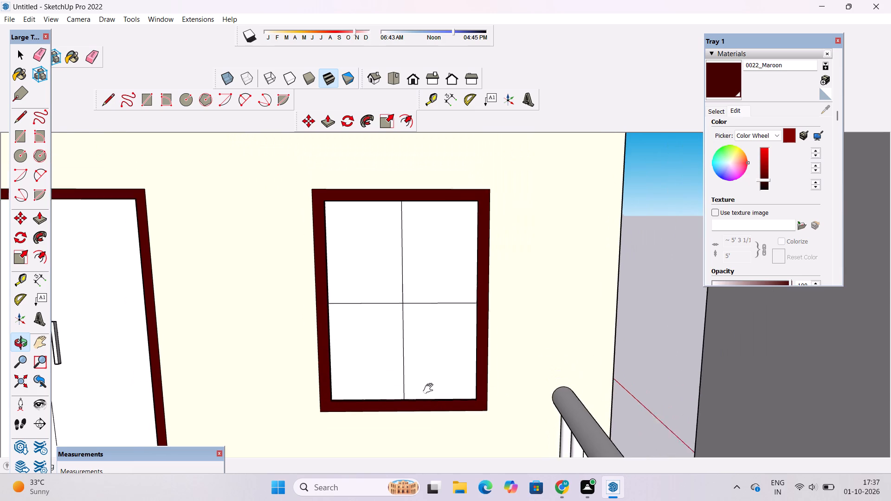
pyautogui.keyDown('shift'); pyautogui.moveTo(430, 389); pyautogui.dragTo(430, 389); pyautogui.keyUp('shift')
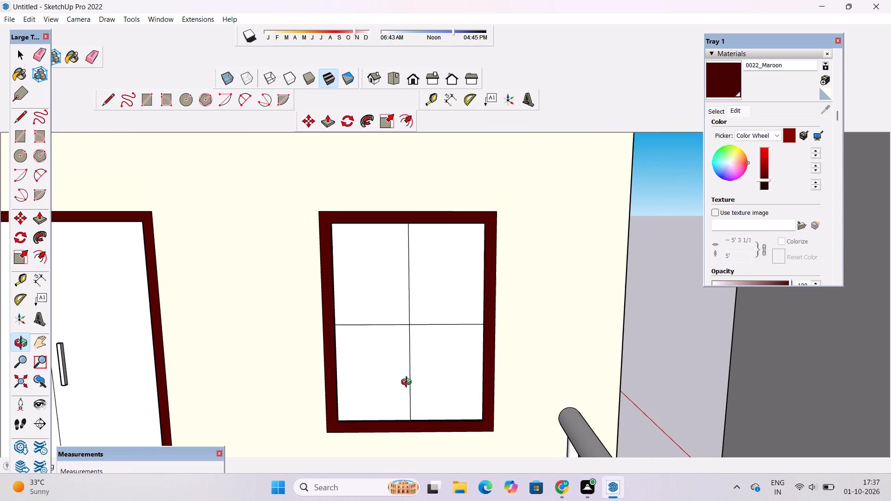
pyautogui.scroll(-5, 368, 359)
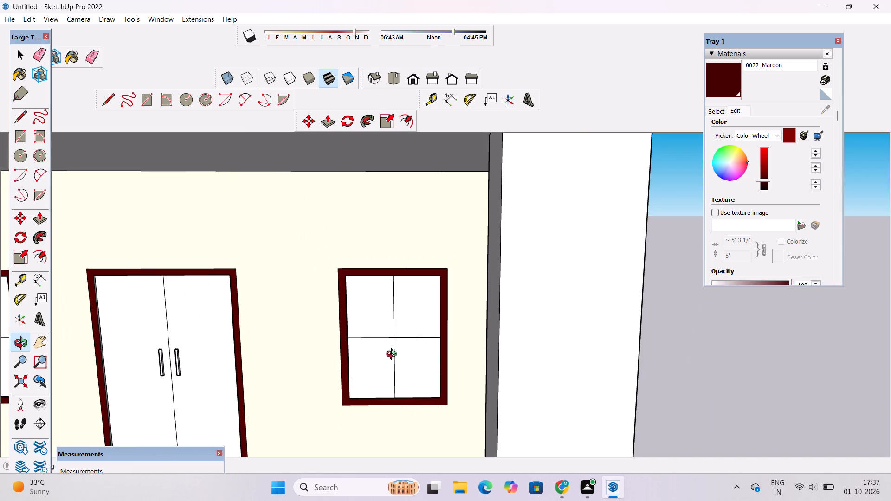
pyautogui.scroll(-8, 426, 323)
pyautogui.moveTo(401, 395); pyautogui.dragTo(331, 366)
pyautogui.moveTo(494, 346); pyautogui.dragTo(378, 377)
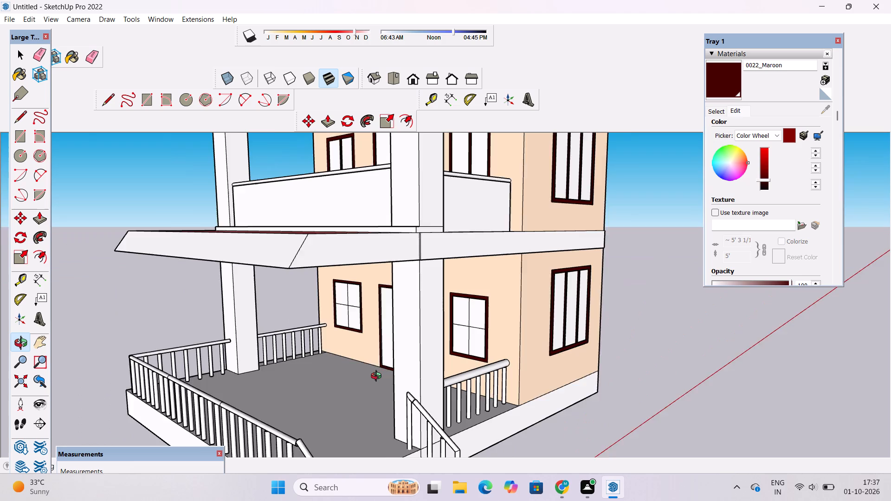
pyautogui.moveTo(378, 377); pyautogui.dragTo(380, 377)
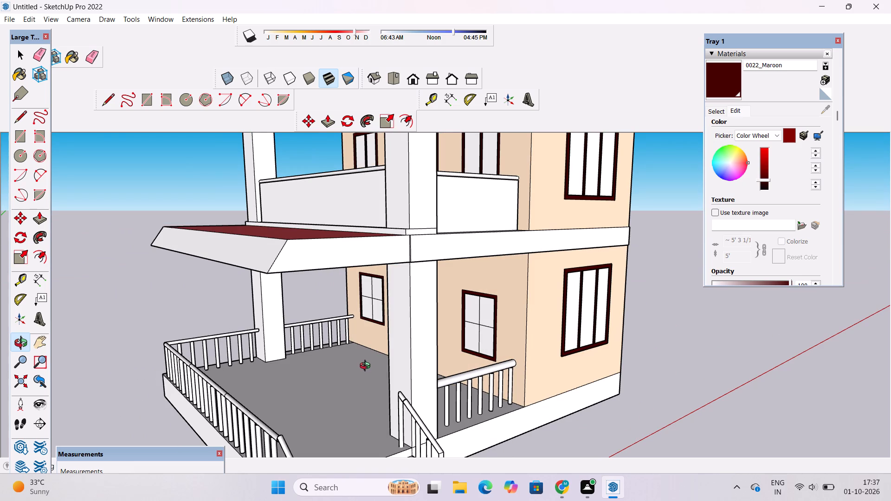
pyautogui.keyDown('shift'); pyautogui.moveTo(368, 367); pyautogui.dragTo(442, 360); pyautogui.keyUp('shift')
pyautogui.scroll(-4, 413, 353)
pyautogui.moveTo(412, 365); pyautogui.dragTo(473, 366)
pyautogui.scroll(2, 484, 359)
pyautogui.keyDown('shift'); pyautogui.moveTo(478, 347); pyautogui.dragTo(434, 362); pyautogui.keyUp('shift')
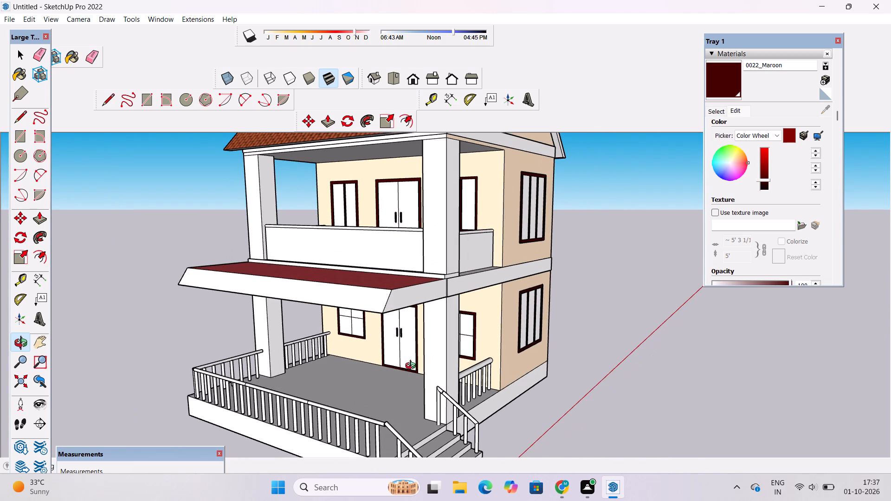
pyautogui.moveTo(413, 367); pyautogui.dragTo(425, 363)
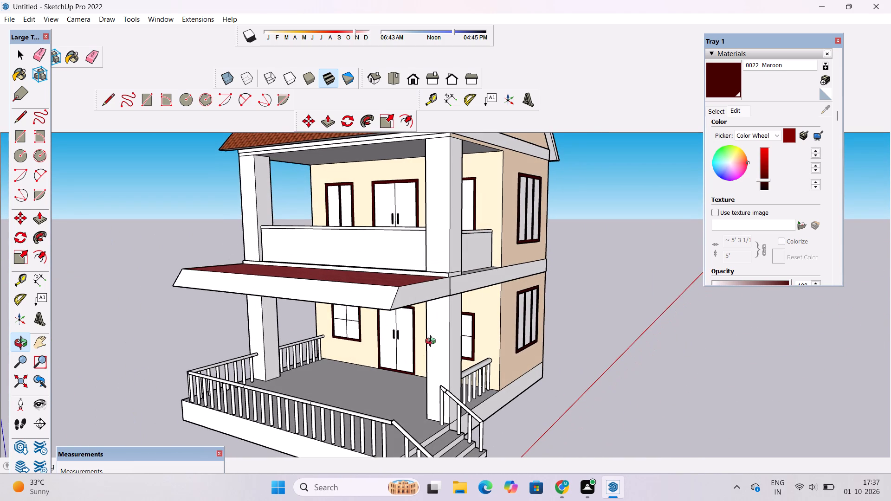
pyautogui.scroll(-3, 442, 336)
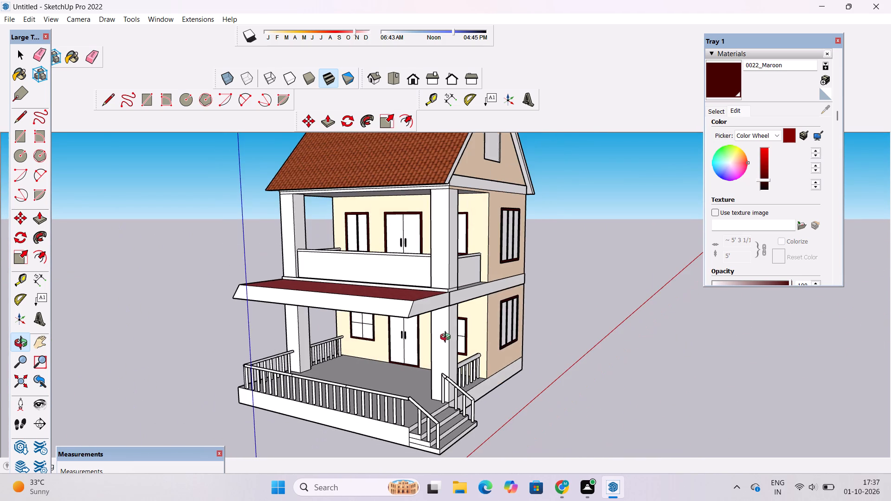
pyautogui.moveTo(449, 338); pyautogui.dragTo(409, 350)
pyautogui.scroll(3, 409, 350)
pyautogui.keyDown('shift'); pyautogui.moveTo(409, 350); pyautogui.dragTo(410, 367); pyautogui.keyUp('shift')
pyautogui.moveTo(409, 368); pyautogui.dragTo(452, 359)
pyautogui.keyDown('shift'); pyautogui.moveTo(452, 359); pyautogui.dragTo(442, 367); pyautogui.keyUp('shift')
# Paint both leaves of the upper-floor double door with Translucent Glass Gray from the Glass and Mirrors collection.
pyautogui.click(718, 112)
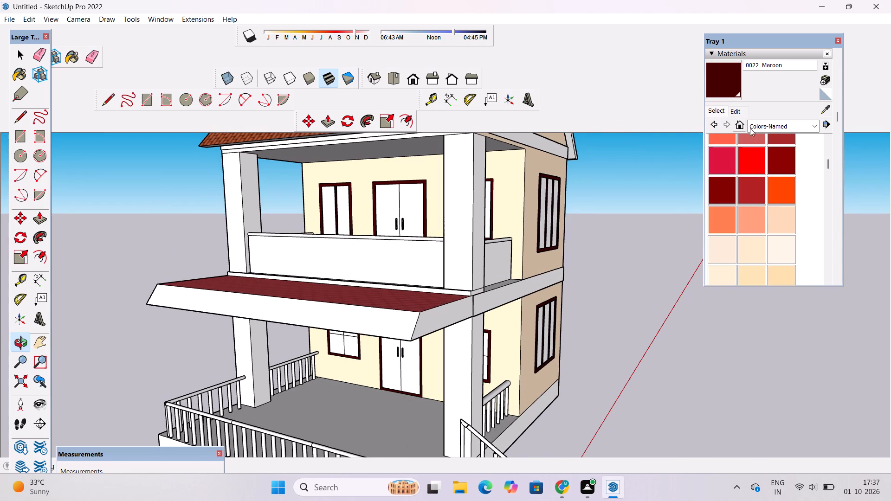
pyautogui.click(762, 127)
pyautogui.click(780, 182)
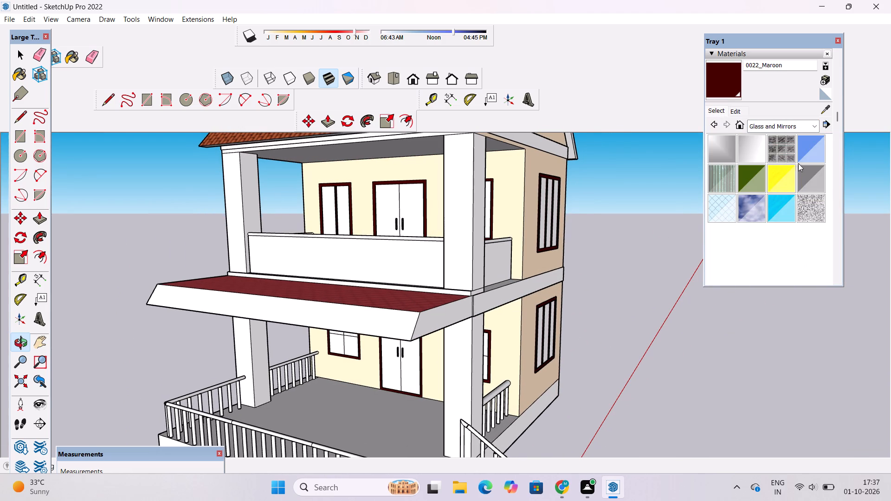
pyautogui.click(808, 180)
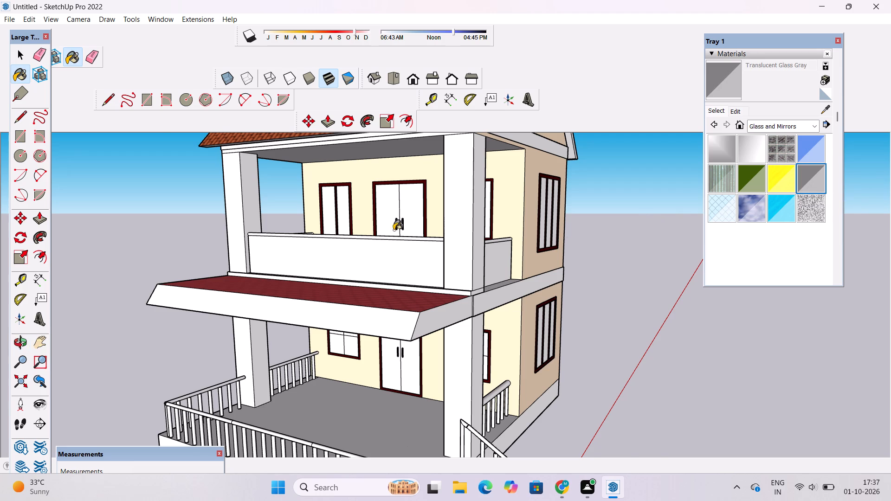
pyautogui.scroll(5, 381, 209)
pyautogui.click(381, 209)
pyautogui.click(444, 198)
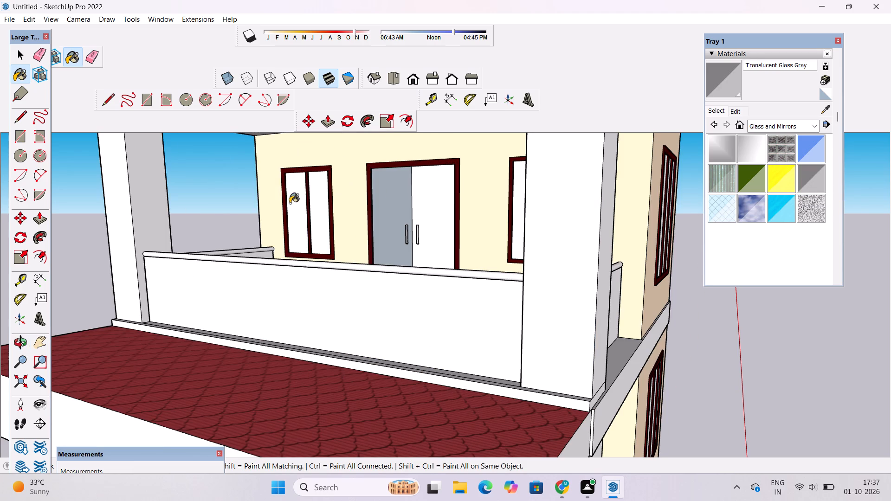
# Undo the Translucent Glass Gray paint on both leaves of the upper-floor double door.
pyautogui.click(290, 203)
pyautogui.hotkey('ctrl', 'z')
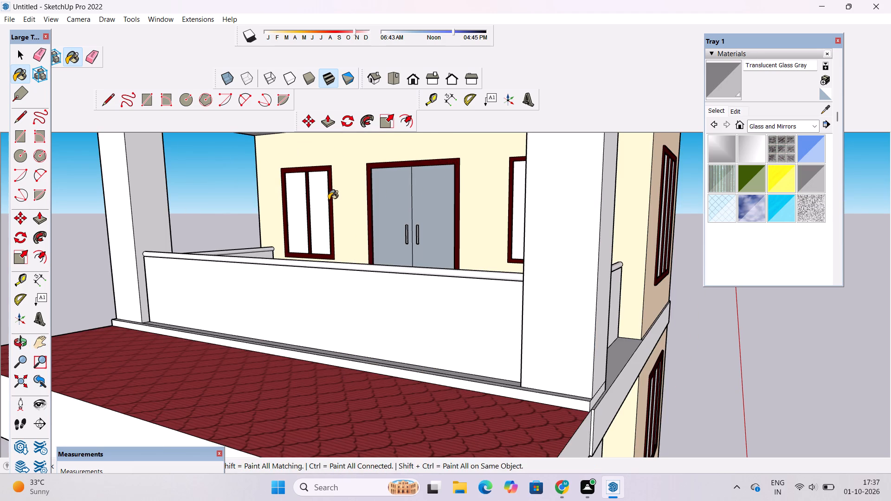
pyautogui.hotkey('ctrl', 'z')
pyautogui.hotkey('ctrl', 'z')
# Paint both panes of the upper-floor window left of the double door with Translucent Glass Gray.
pyautogui.click(321, 200)
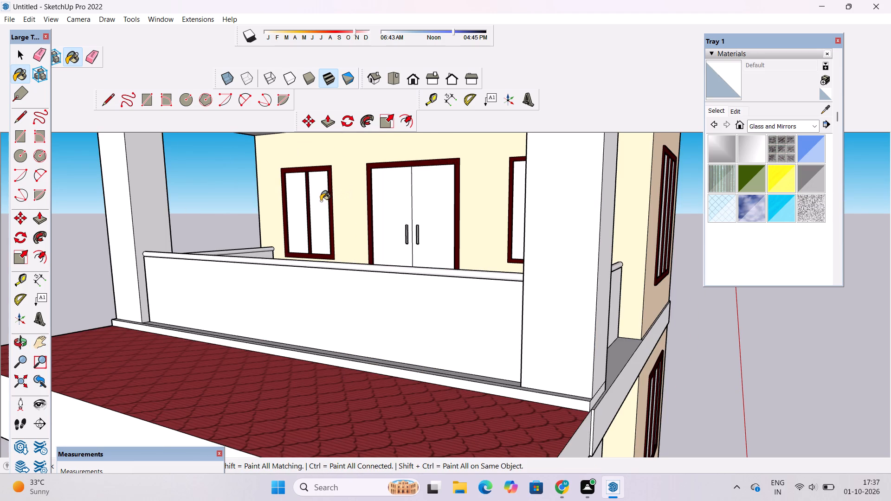
pyautogui.click(816, 184)
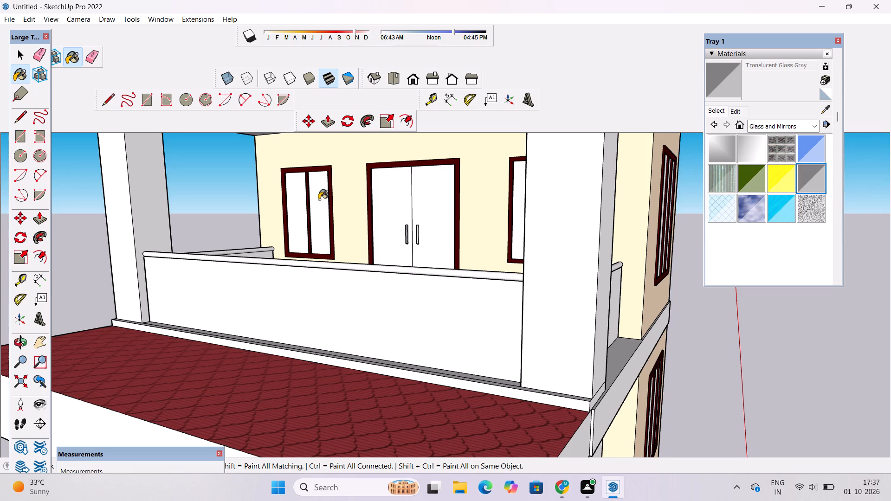
pyautogui.click(319, 200)
pyautogui.click(299, 199)
# Paint all four panes of the ground-floor window left of the double door with Translucent Glass Gray.
pyautogui.scroll(-6, 320, 174)
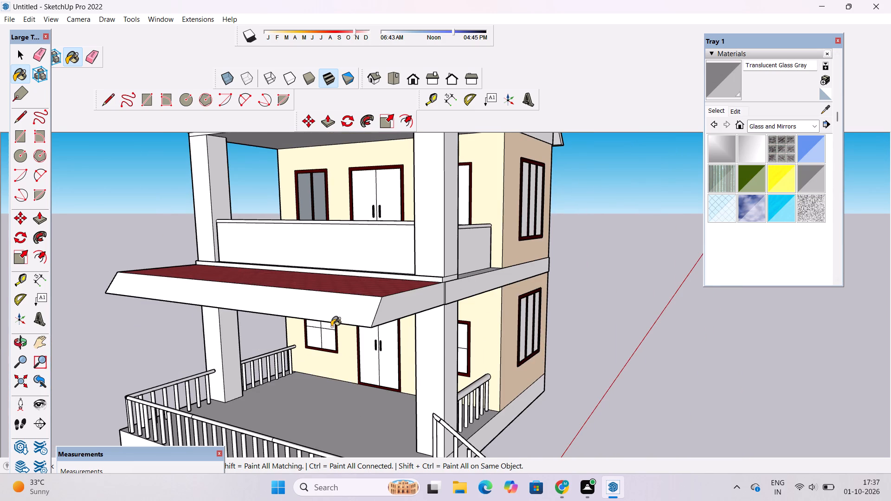
pyautogui.scroll(8, 330, 328)
pyautogui.click(328, 305)
pyautogui.click(290, 284)
pyautogui.click(302, 315)
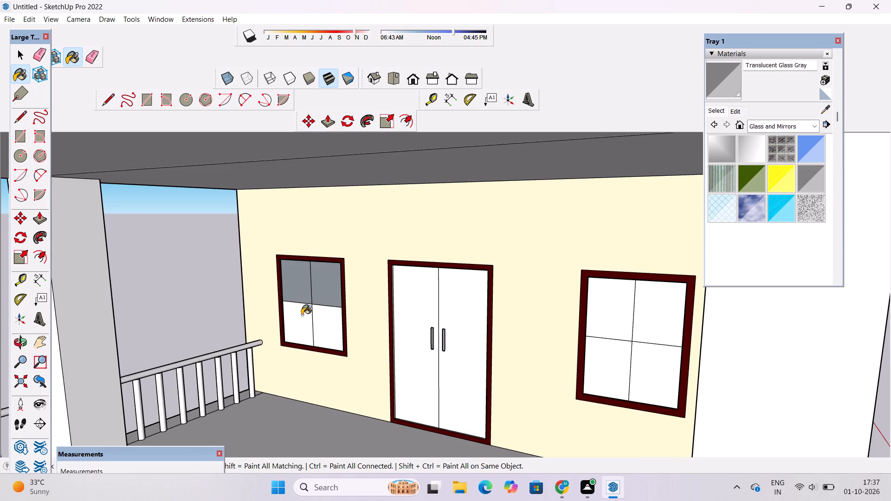
pyautogui.click(331, 316)
# Paint all four panes of the ground-floor window right of the double door with Translucent Glass Gray.
pyautogui.scroll(-5, 295, 302)
pyautogui.scroll(8, 418, 332)
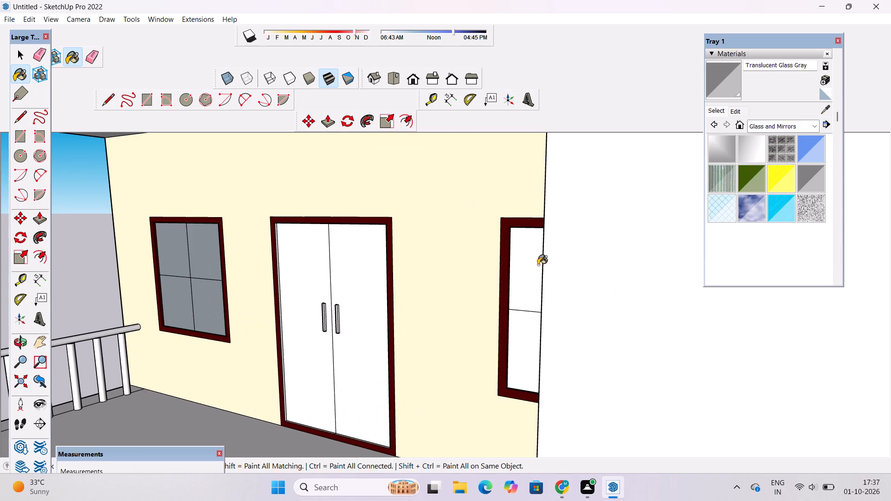
pyautogui.scroll(4, 518, 269)
pyautogui.click(532, 272)
pyautogui.moveTo(663, 284); pyautogui.dragTo(658, 292)
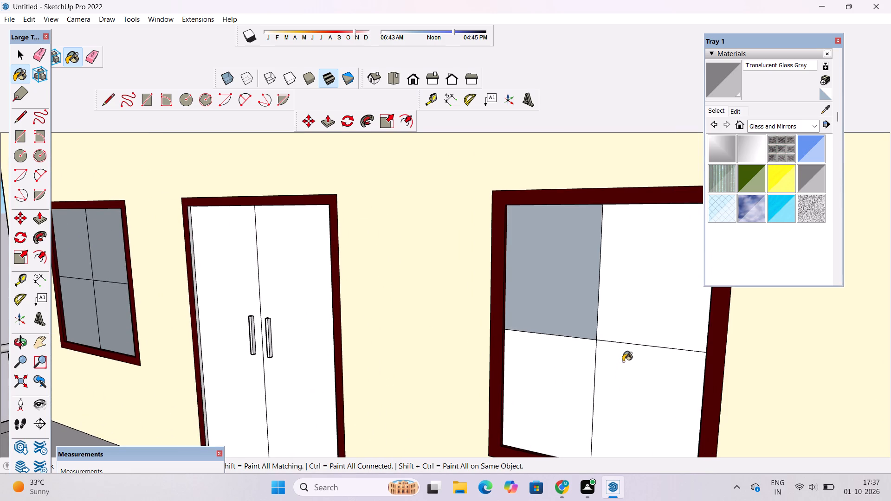
pyautogui.click(620, 378)
pyautogui.click(549, 367)
# Paint the three panes of the ground-floor window in the side wall with Translucent Glass Gray.
pyautogui.scroll(-15, 469, 338)
pyautogui.scroll(4, 633, 305)
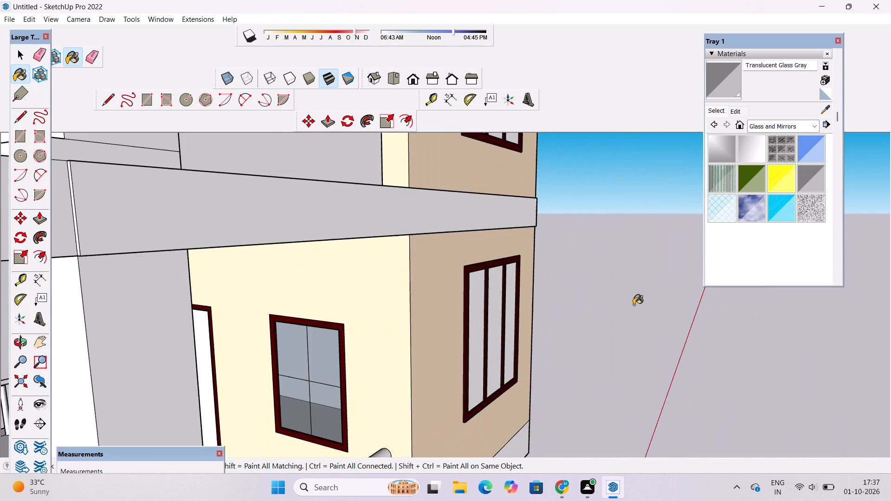
pyautogui.scroll(6, 633, 305)
pyautogui.scroll(4, 490, 315)
pyautogui.click(489, 315)
pyautogui.click(414, 313)
pyautogui.click(343, 321)
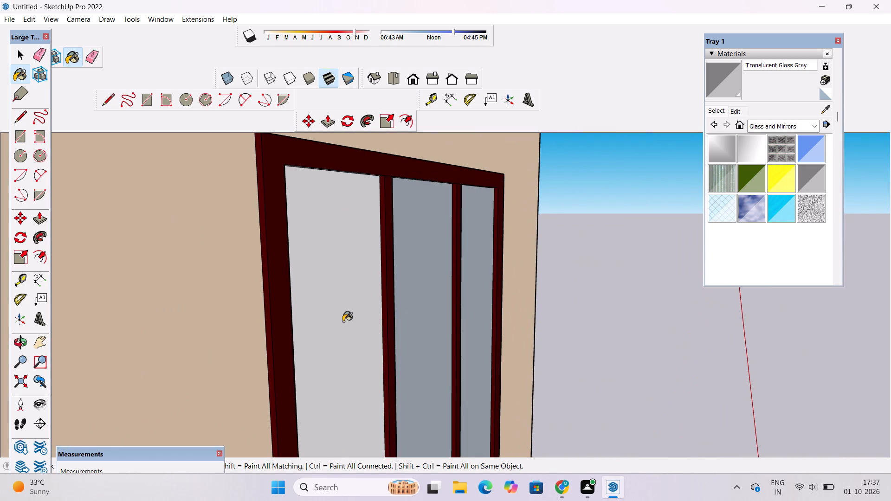
# Paint the three panes of the upper-floor window in the side wall with Translucent Glass Gray.
pyautogui.scroll(-17, 407, 366)
pyautogui.scroll(6, 393, 254)
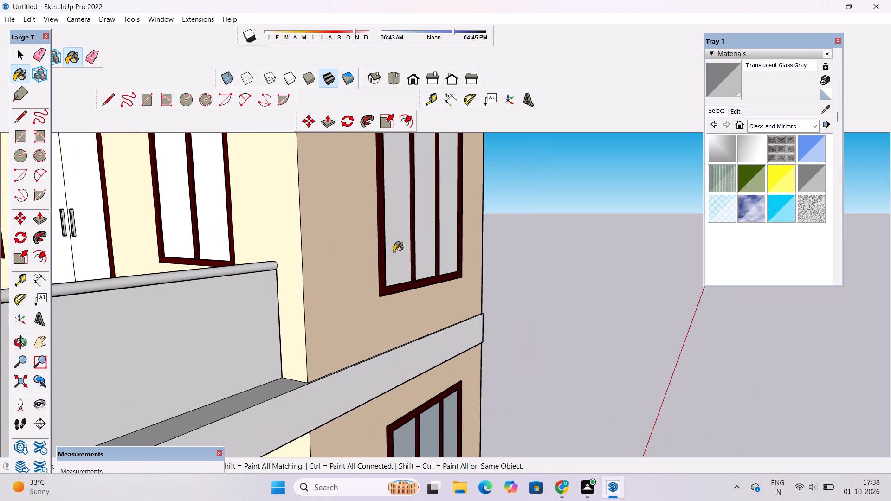
pyautogui.scroll(4, 402, 247)
pyautogui.click(393, 238)
pyautogui.click(435, 220)
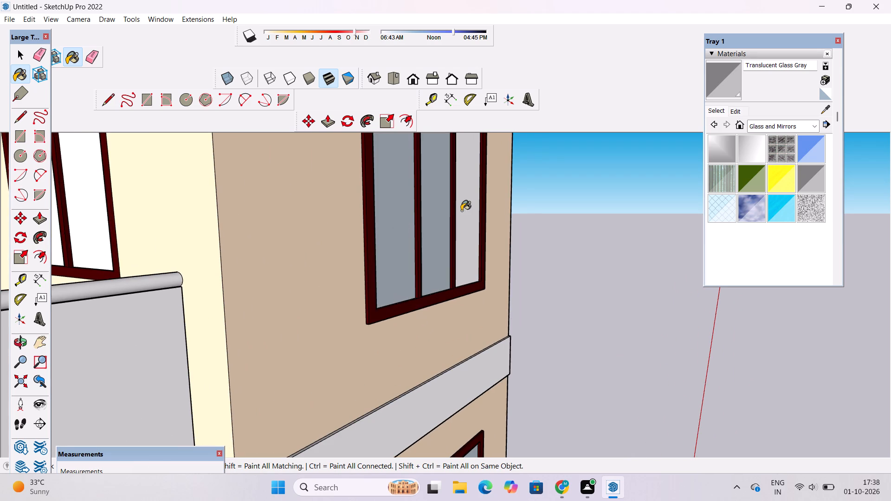
pyautogui.click(466, 206)
# Paint both panes of the upper-floor window right of the double door with Translucent Glass Gray.
pyautogui.scroll(-5, 582, 282)
pyautogui.click(376, 218)
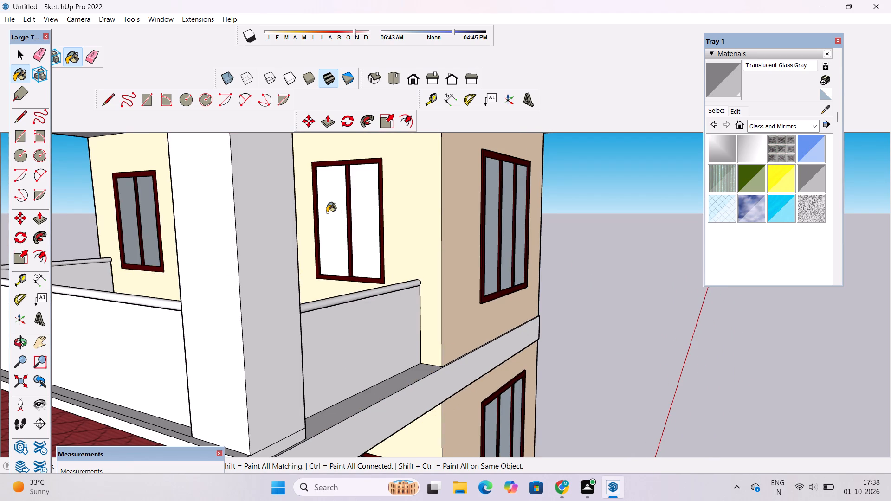
pyautogui.click(327, 212)
# Paint the square window face in the side gable wall below the roof with Translucent Glass Gray.
pyautogui.scroll(-11, 430, 202)
pyautogui.scroll(2, 357, 333)
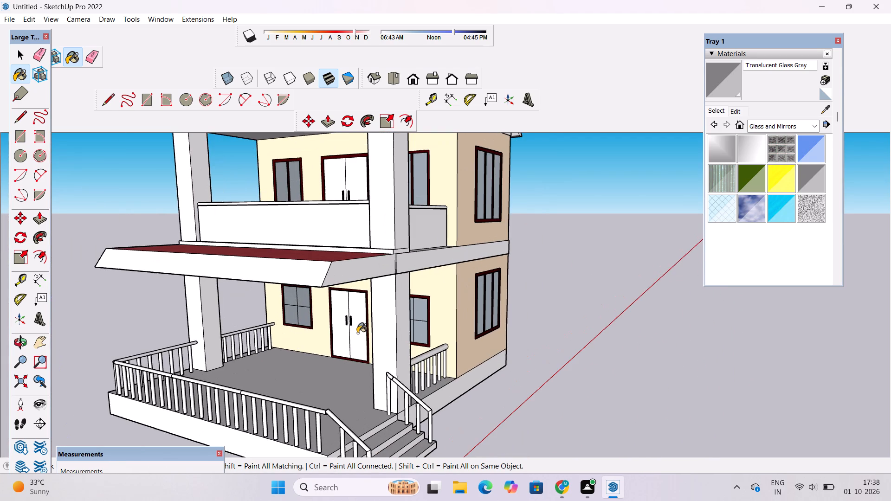
pyautogui.press('space')
pyautogui.press('space')
pyautogui.write('o')
pyautogui.scroll(-2, 391, 326)
pyautogui.moveTo(434, 336); pyautogui.dragTo(368, 349)
pyautogui.scroll(-2, 361, 340)
pyautogui.keyDown('shift'); pyautogui.moveTo(361, 340); pyautogui.dragTo(380, 391); pyautogui.keyUp('shift')
pyautogui.scroll(-4, 382, 379)
pyautogui.moveTo(412, 357); pyautogui.dragTo(409, 346)
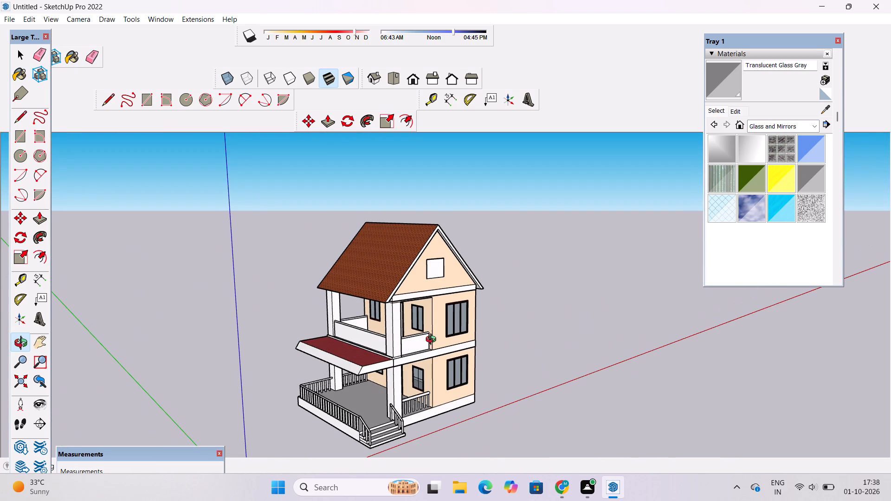
pyautogui.keyDown('shift'); pyautogui.moveTo(433, 340); pyautogui.dragTo(421, 315); pyautogui.keyUp('shift')
pyautogui.keyDown('shift'); pyautogui.moveTo(420, 314); pyautogui.dragTo(413, 318); pyautogui.keyUp('shift')
pyautogui.scroll(7, 421, 264)
pyautogui.click(421, 264)
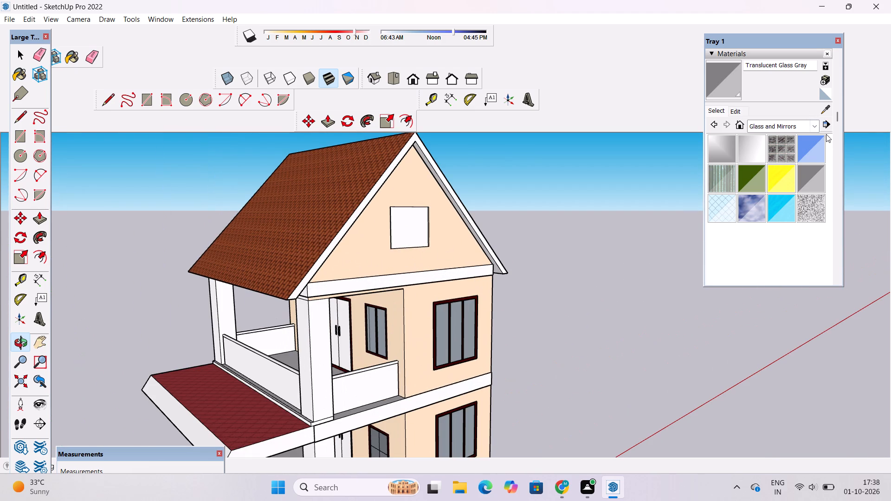
pyautogui.click(727, 81)
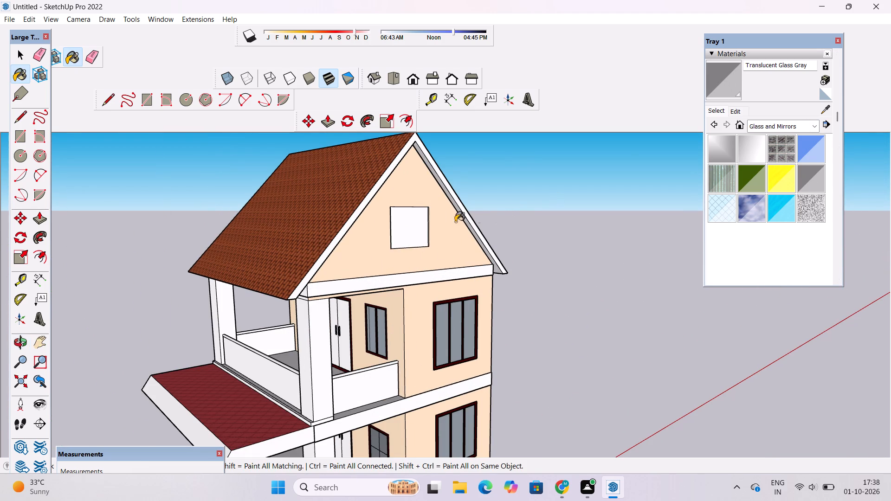
pyautogui.click(406, 230)
pyautogui.scroll(-6, 437, 216)
pyautogui.press('space')
# Examine the glazed square window in the side gable wall from close up and from above.
pyautogui.scroll(3, 437, 216)
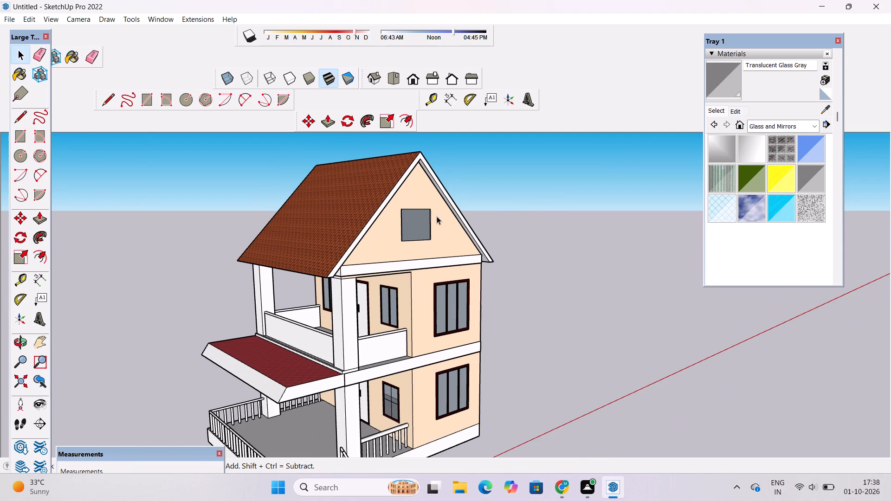
pyautogui.press('o')
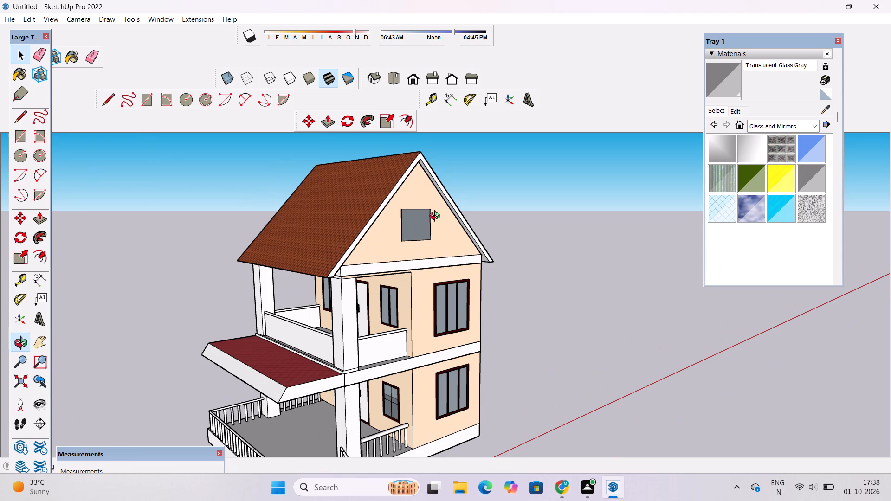
pyautogui.click(437, 217)
pyautogui.scroll(1, 425, 235)
pyautogui.moveTo(424, 237); pyautogui.dragTo(381, 275)
pyautogui.scroll(4, 382, 269)
pyautogui.keyDown('shift'); pyautogui.moveTo(382, 266); pyautogui.dragTo(375, 300); pyautogui.keyUp('shift')
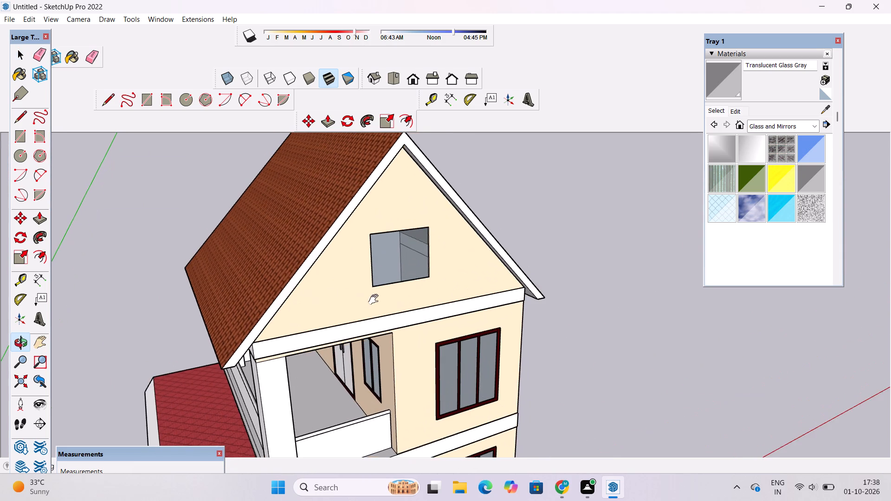
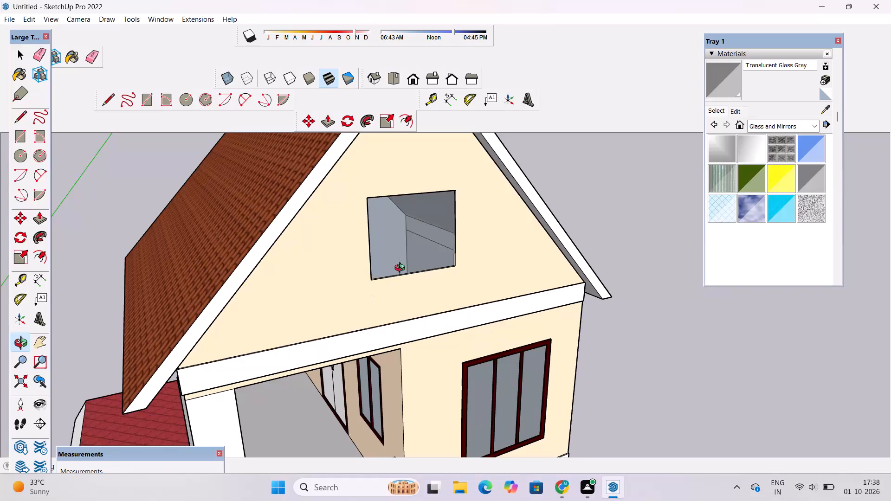
# Paint the bottom reveal of the square gable window with 0022_Maroon from the Colors-Named collection.
pyautogui.scroll(3, 402, 269)
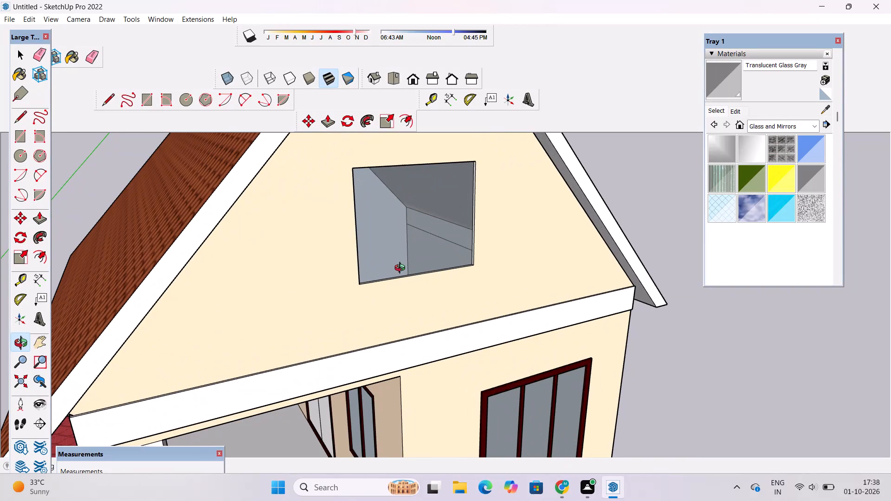
pyautogui.keyDown('shift'); pyautogui.moveTo(394, 278); pyautogui.dragTo(350, 339); pyautogui.keyUp('shift')
pyautogui.scroll(3, 350, 340)
pyautogui.moveTo(350, 340); pyautogui.dragTo(374, 345)
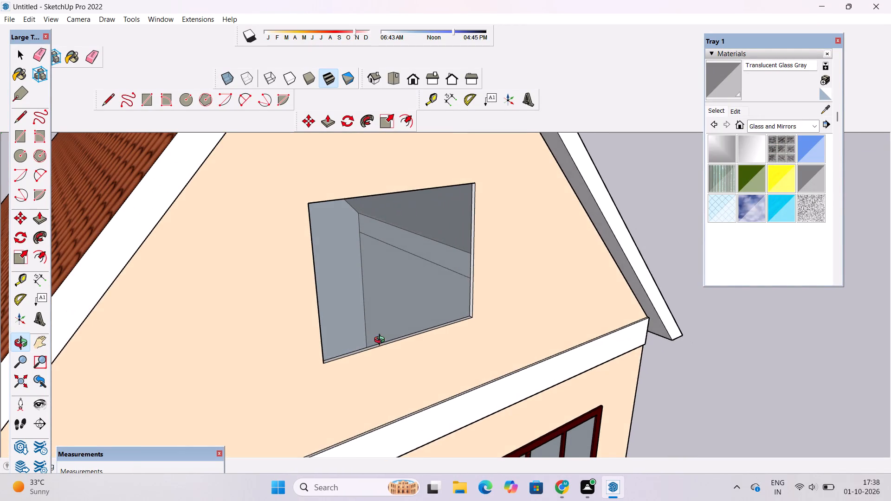
pyautogui.keyDown('shift'); pyautogui.moveTo(385, 340); pyautogui.dragTo(386, 364); pyautogui.keyUp('shift')
pyautogui.scroll(1, 386, 364)
pyautogui.moveTo(386, 364); pyautogui.dragTo(376, 354)
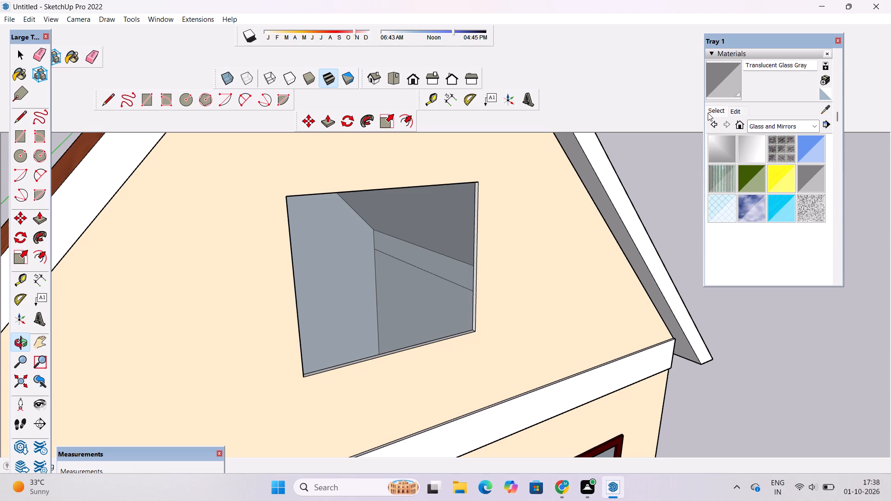
pyautogui.click(756, 126)
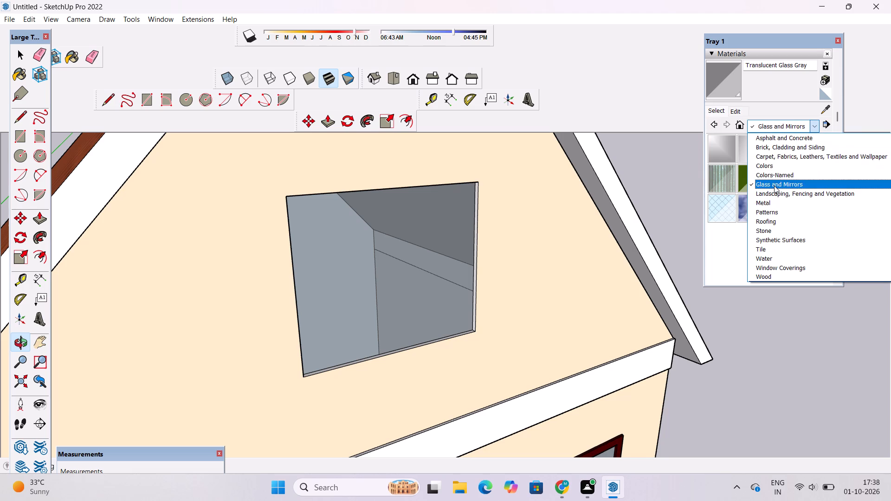
pyautogui.click(774, 173)
pyautogui.scroll(-3, 766, 194)
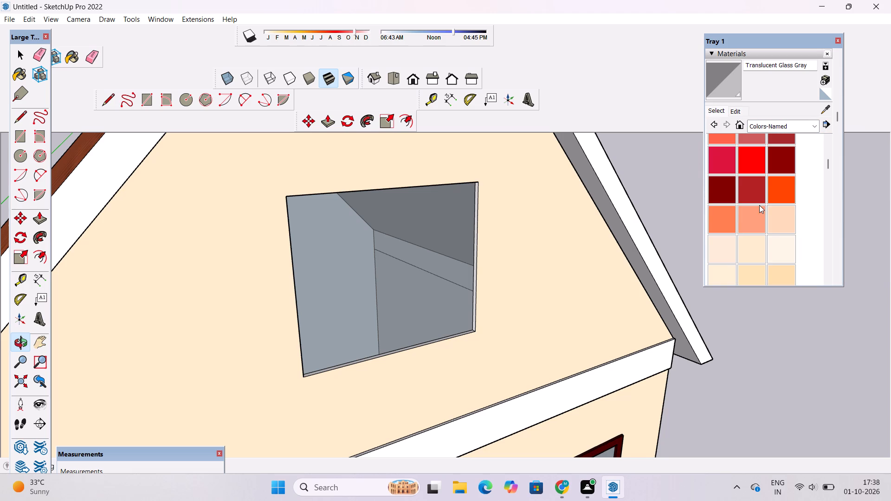
pyautogui.scroll(-1, 744, 210)
pyautogui.scroll(2, 741, 208)
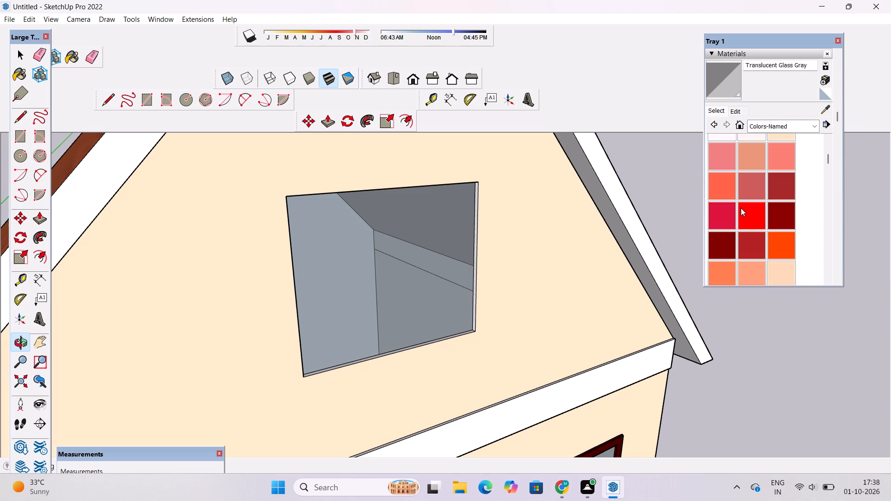
pyautogui.click(724, 246)
pyautogui.scroll(12, 497, 330)
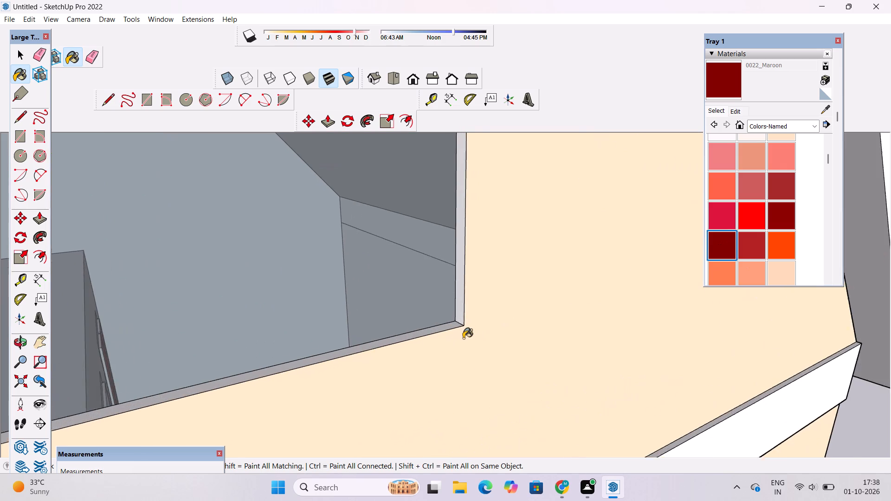
pyautogui.scroll(1, 463, 338)
pyautogui.click(433, 324)
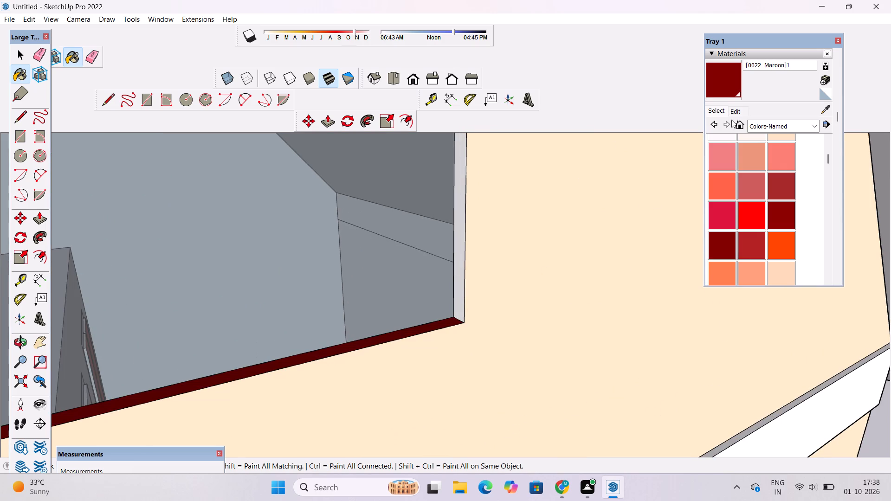
# Adjust the brightness of the [0022_Maroon]1 material and paint the gable window's right side reveal with it.
pyautogui.click(737, 113)
pyautogui.click(764, 177)
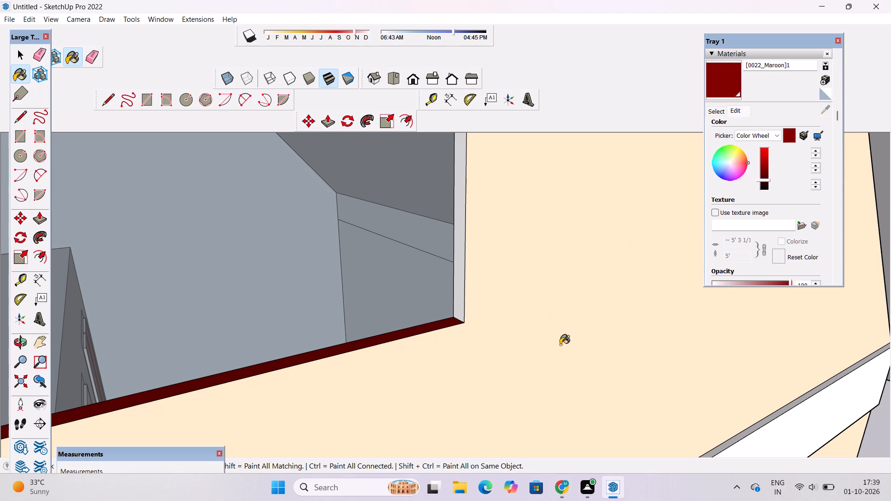
pyautogui.click(459, 276)
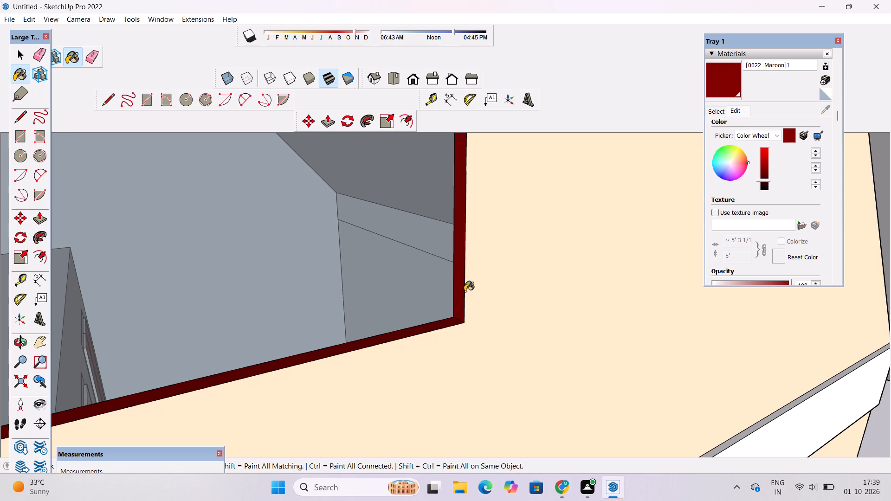
# Paint the left side reveal of the square gable window with [0022_Maroon]1.
pyautogui.press('o')
pyautogui.moveTo(539, 310); pyautogui.dragTo(313, 315)
pyautogui.scroll(-3, 238, 339)
pyautogui.keyDown('shift'); pyautogui.moveTo(241, 339); pyautogui.dragTo(381, 468); pyautogui.keyUp('shift')
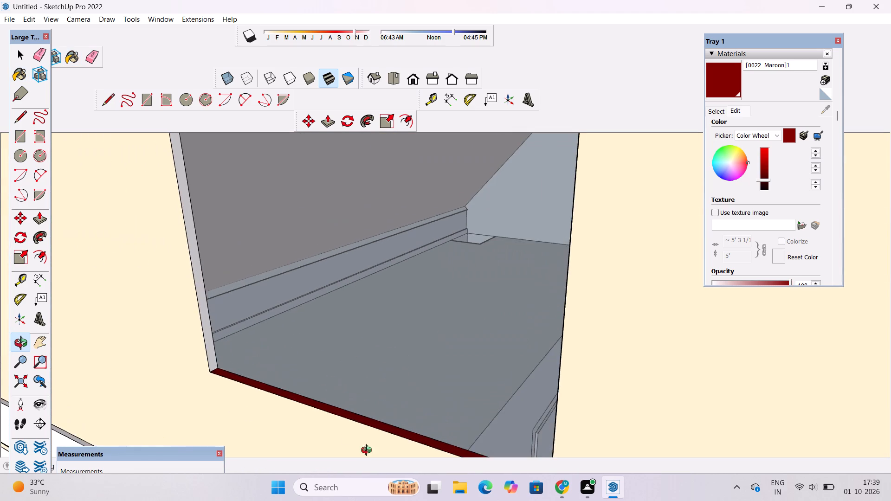
pyautogui.moveTo(346, 436); pyautogui.dragTo(283, 371)
pyautogui.scroll(-5, 277, 358)
pyautogui.keyDown('shift'); pyautogui.moveTo(275, 363); pyautogui.dragTo(312, 431); pyautogui.keyUp('shift')
pyautogui.scroll(3, 310, 423)
pyautogui.moveTo(301, 427); pyautogui.dragTo(330, 383)
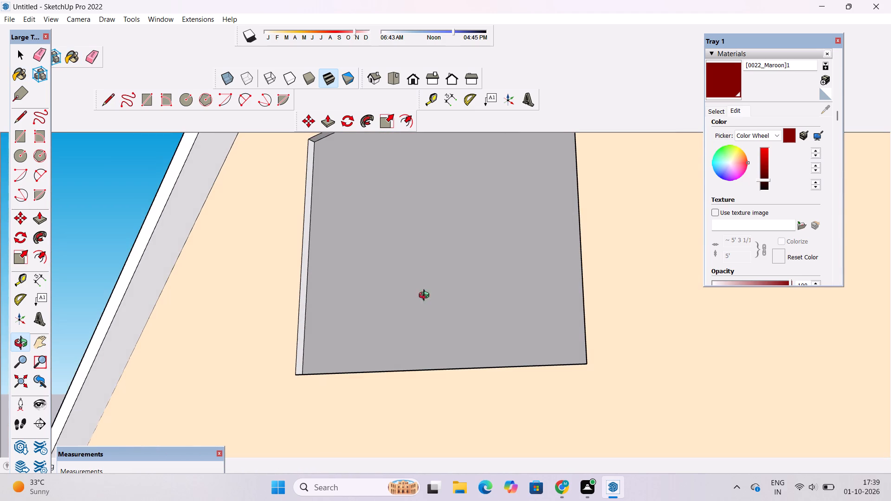
pyautogui.click(718, 80)
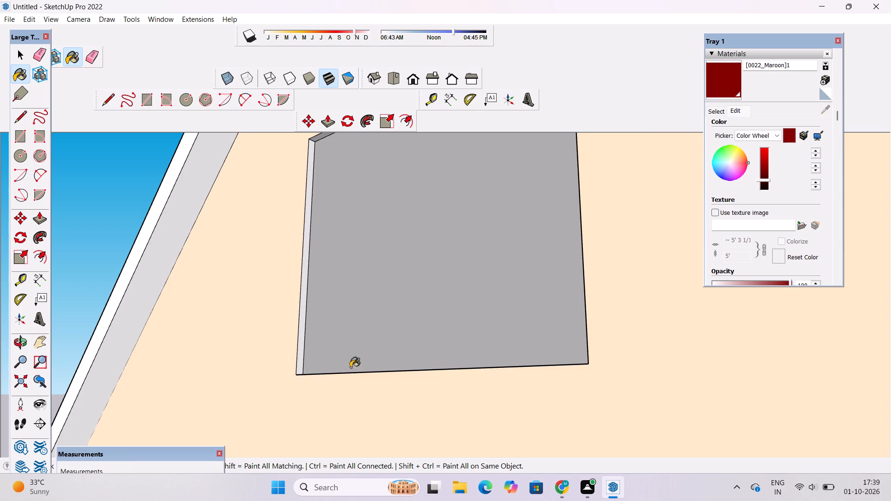
pyautogui.scroll(-5, 283, 382)
pyautogui.scroll(9, 301, 263)
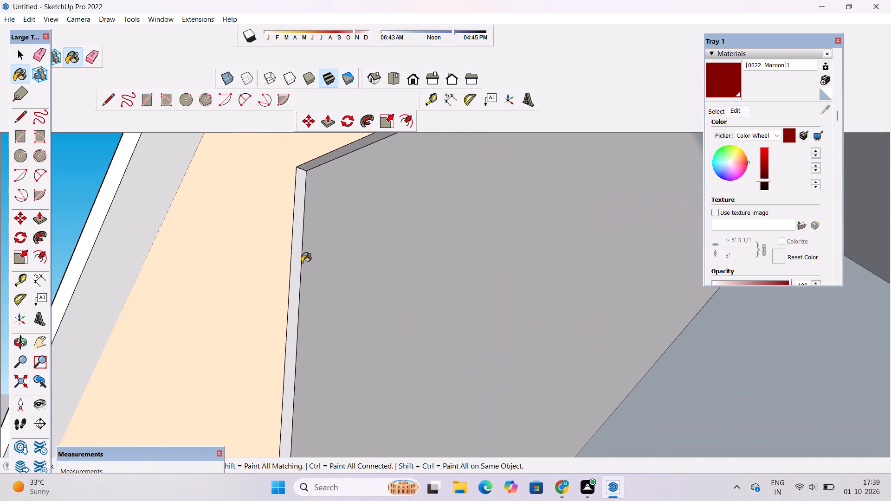
pyautogui.click(299, 239)
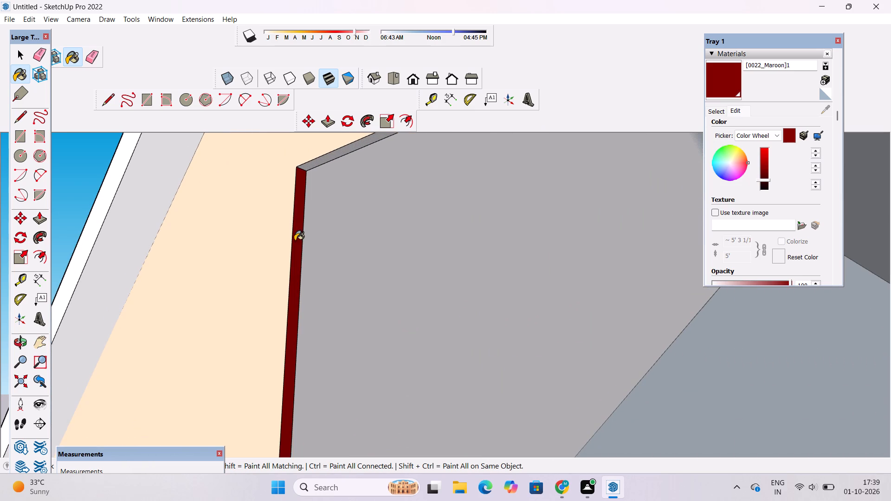
# Paint the top reveal of the square gable window with [0022_Maroon]1.
pyautogui.scroll(-5, 250, 297)
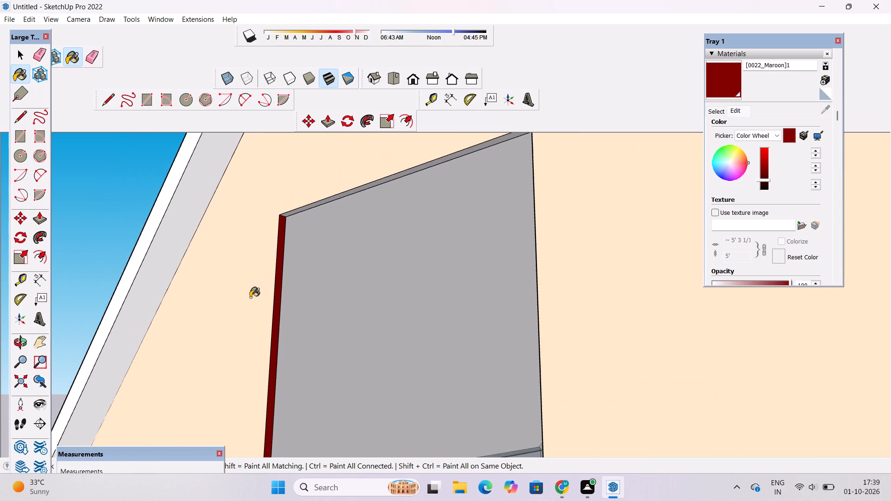
pyautogui.scroll(-2, 250, 297)
pyautogui.scroll(4, 319, 181)
pyautogui.scroll(4, 331, 228)
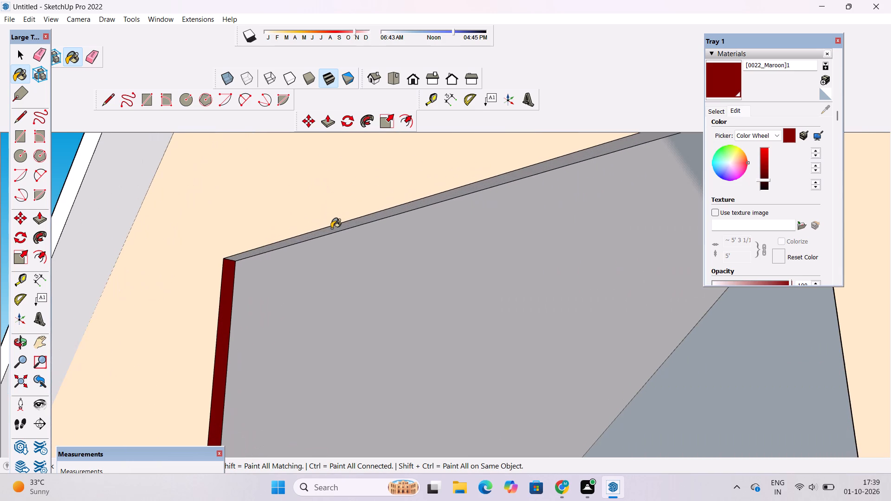
pyautogui.click(333, 228)
# Examine the maroon-edged gable window and the painted house from the gable side and the front corner.
pyautogui.press('o')
pyautogui.scroll(-8, 337, 229)
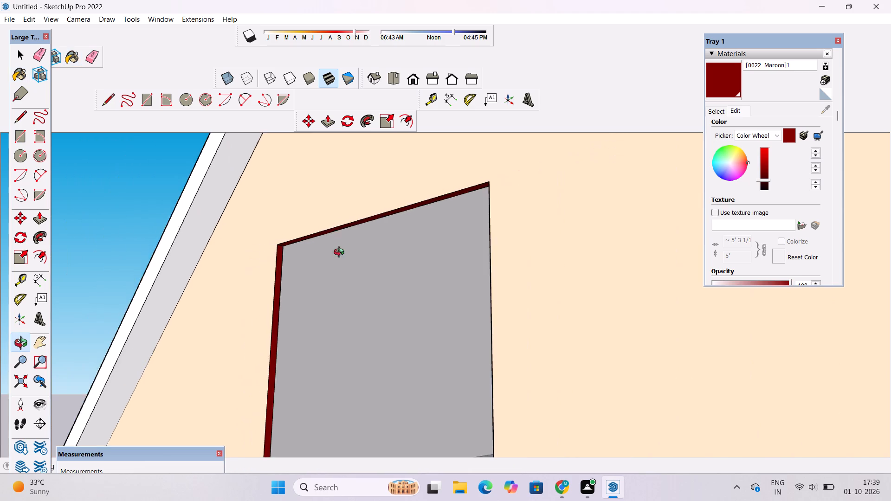
pyautogui.moveTo(348, 258); pyautogui.dragTo(576, 304)
pyautogui.scroll(-11, 446, 223)
pyautogui.moveTo(483, 223); pyautogui.dragTo(465, 294)
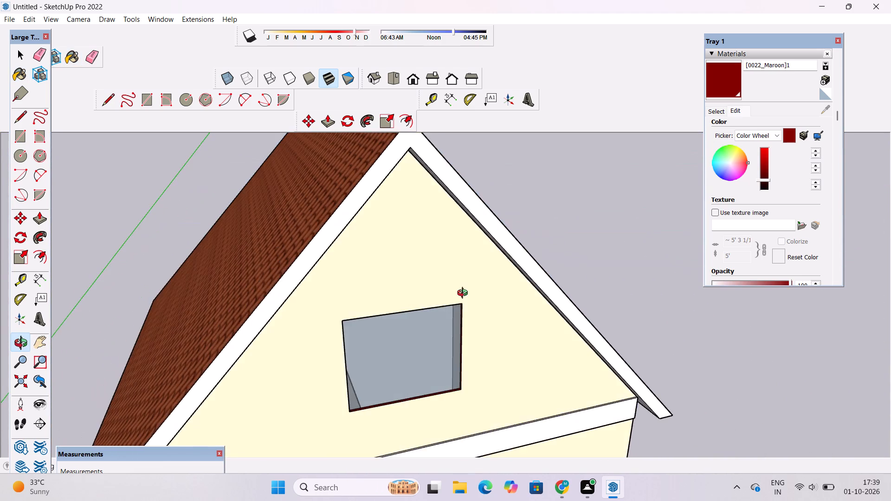
pyautogui.scroll(-6, 460, 294)
pyautogui.moveTo(462, 312); pyautogui.dragTo(418, 323)
pyautogui.press('o')
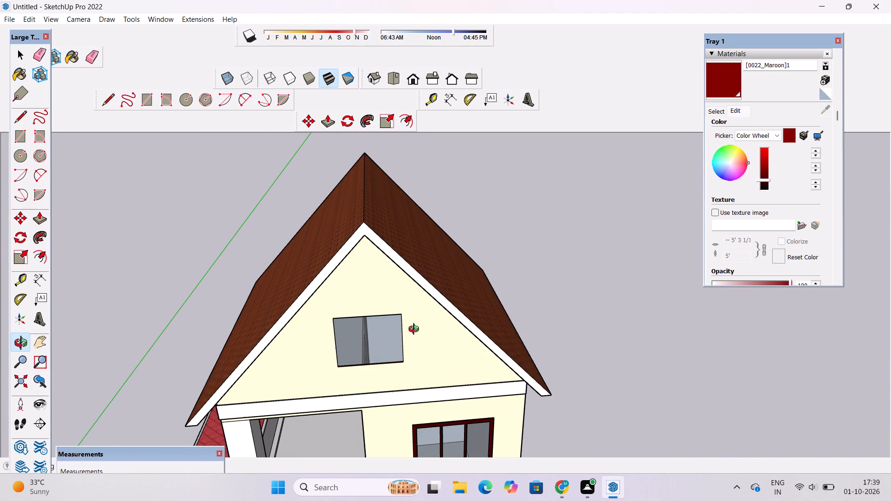
pyautogui.keyDown('shift'); pyautogui.moveTo(416, 331); pyautogui.dragTo(412, 268); pyautogui.keyUp('shift')
pyautogui.moveTo(440, 313); pyautogui.dragTo(422, 251)
pyautogui.keyDown('shift'); pyautogui.moveTo(414, 253); pyautogui.dragTo(422, 283); pyautogui.keyUp('shift')
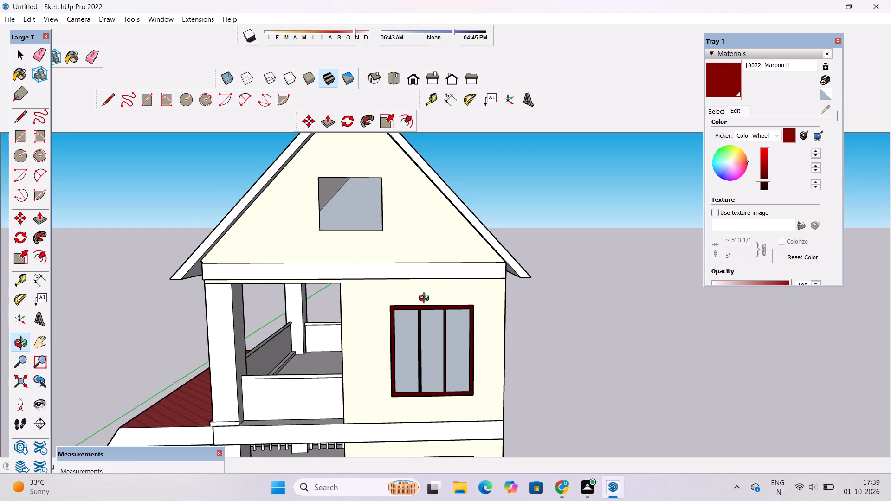
pyautogui.keyDown('shift'); pyautogui.moveTo(426, 299); pyautogui.dragTo(434, 315); pyautogui.keyUp('shift')
pyautogui.moveTo(431, 327); pyautogui.dragTo(441, 319)
pyautogui.scroll(-1, 441, 319)
pyautogui.click(452, 313)
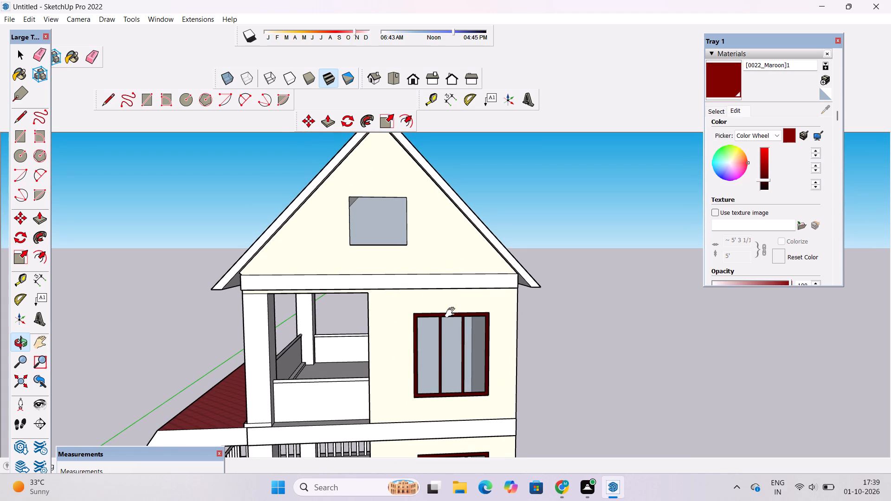
pyautogui.keyDown('shift'); pyautogui.click(452, 313); pyautogui.keyUp('shift')
pyautogui.scroll(-4, 451, 318)
pyautogui.moveTo(350, 325); pyautogui.dragTo(471, 333)
pyautogui.keyDown('shift'); pyautogui.moveTo(446, 336); pyautogui.dragTo(437, 321); pyautogui.keyUp('shift')
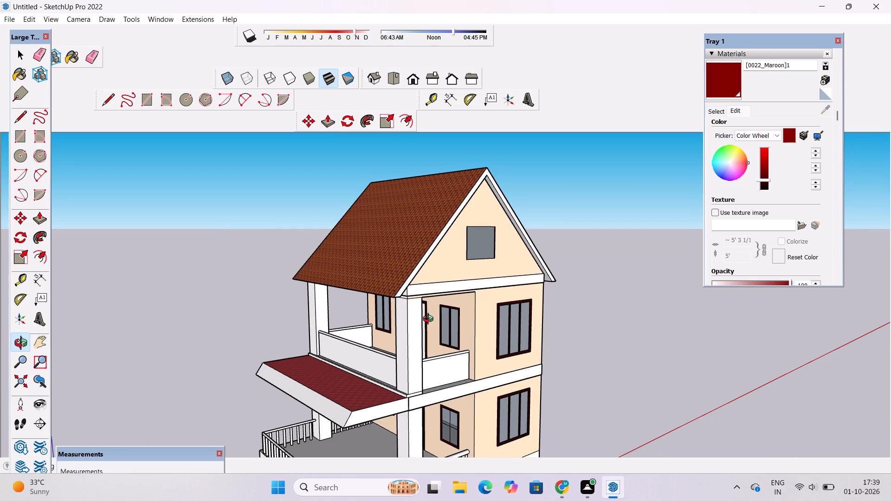
pyautogui.click(430, 320)
pyautogui.keyDown('shift'); pyautogui.moveTo(415, 322); pyautogui.dragTo(411, 326); pyautogui.keyUp('shift')
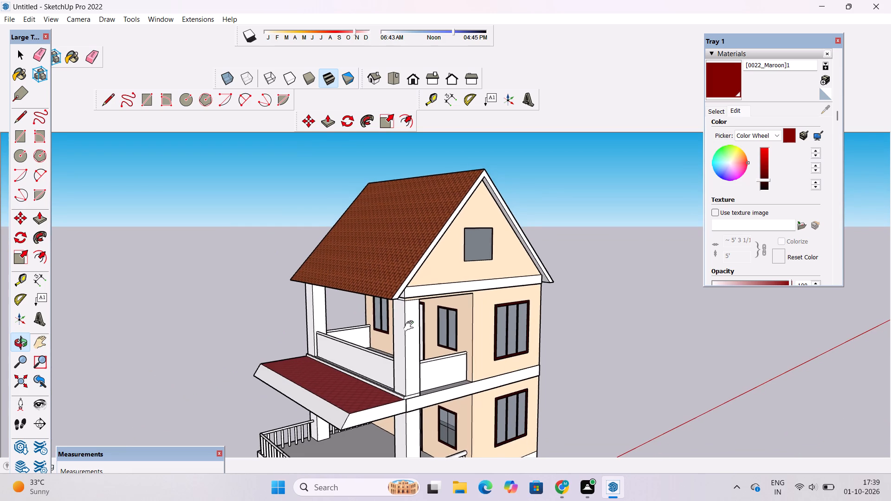
pyautogui.keyDown('shift'); pyautogui.moveTo(411, 326); pyautogui.dragTo(410, 326); pyautogui.keyUp('shift')
pyautogui.keyDown('shift'); pyautogui.click(409, 327); pyautogui.keyUp('shift')
pyautogui.scroll(-2, 407, 325)
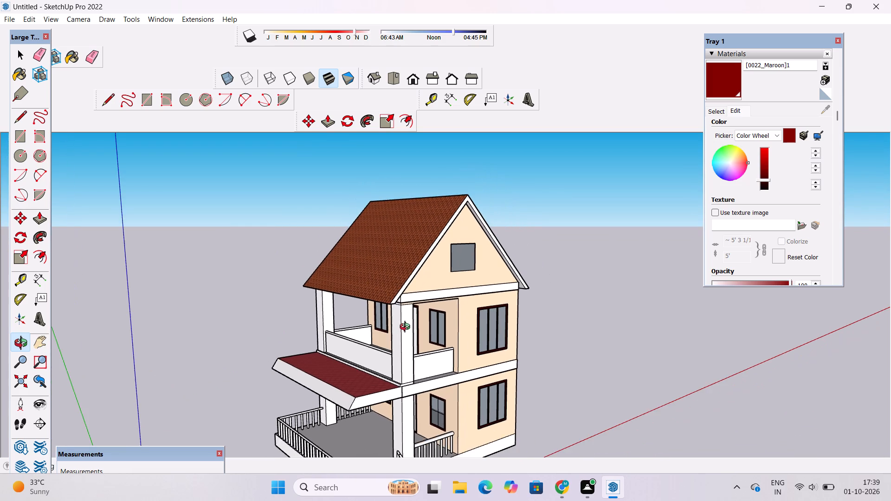
pyautogui.keyDown('shift'); pyautogui.moveTo(407, 328); pyautogui.dragTo(394, 306); pyautogui.keyUp('shift')
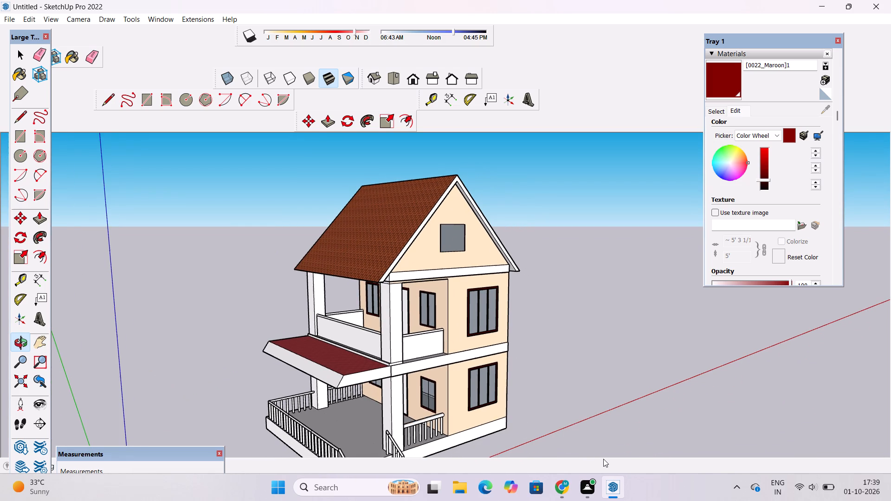
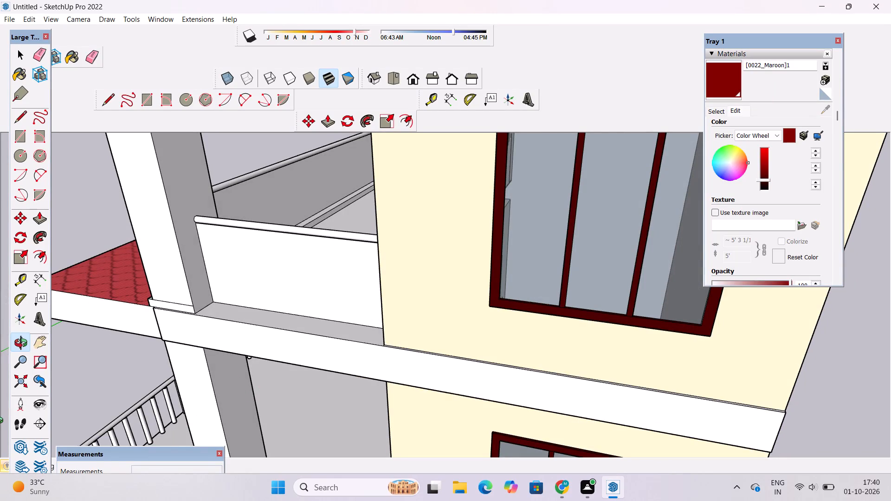
# Examine the house's gable side, including the upper balcony, the maroon-framed windows on both storeys and the square gable window.
pyautogui.scroll(1, 233, 320)
pyautogui.scroll(-11, 399, 294)
pyautogui.scroll(4, 354, 320)
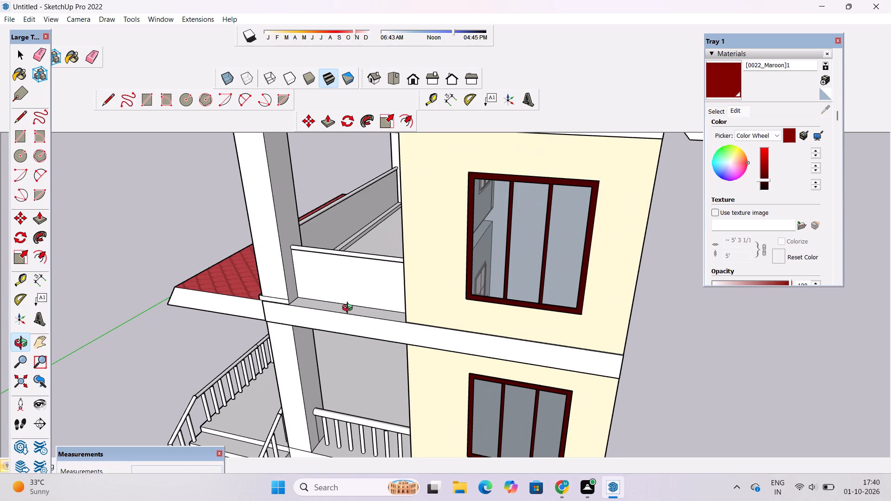
pyautogui.keyDown('shift'); pyautogui.moveTo(416, 316); pyautogui.dragTo(410, 383); pyautogui.keyUp('shift')
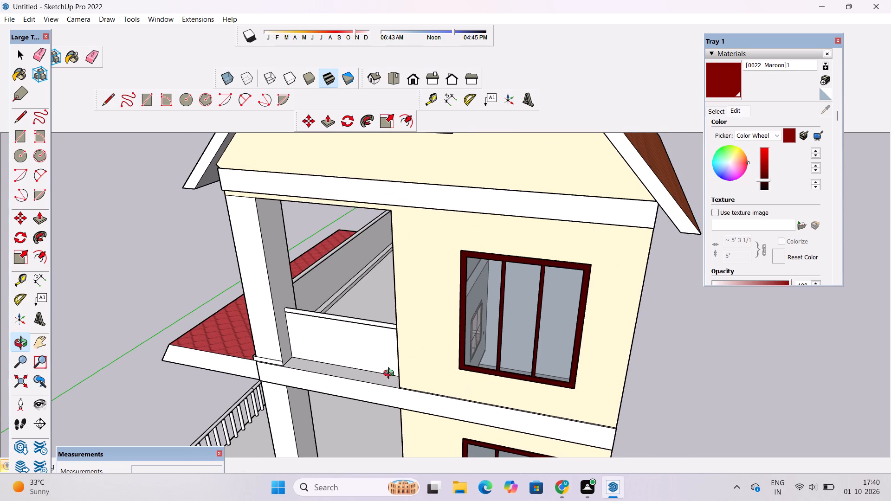
pyautogui.keyDown('shift'); pyautogui.moveTo(383, 383); pyautogui.dragTo(334, 396); pyautogui.keyUp('shift')
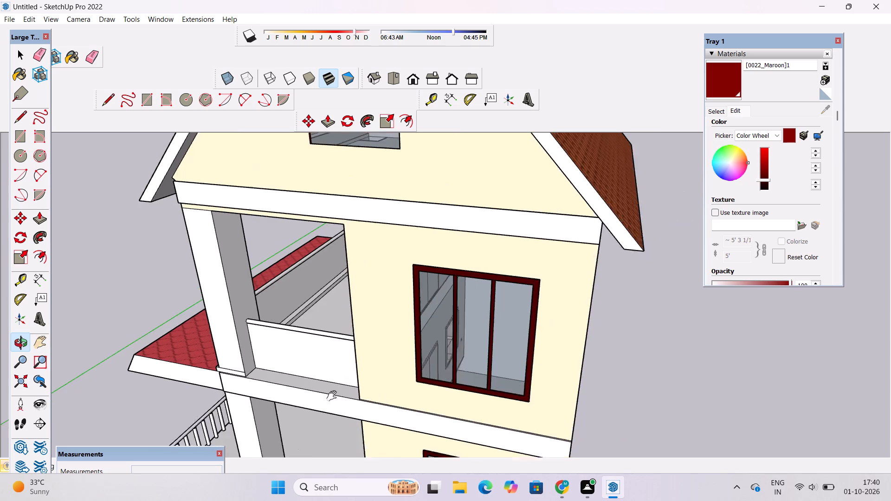
pyautogui.keyDown('shift'); pyautogui.moveTo(334, 396); pyautogui.dragTo(303, 404); pyautogui.keyUp('shift')
pyautogui.scroll(-5, 303, 394)
pyautogui.keyDown('shift'); pyautogui.moveTo(300, 416); pyautogui.dragTo(307, 390); pyautogui.keyUp('shift')
pyautogui.moveTo(303, 392); pyautogui.dragTo(315, 382)
pyautogui.moveTo(318, 390); pyautogui.dragTo(354, 377)
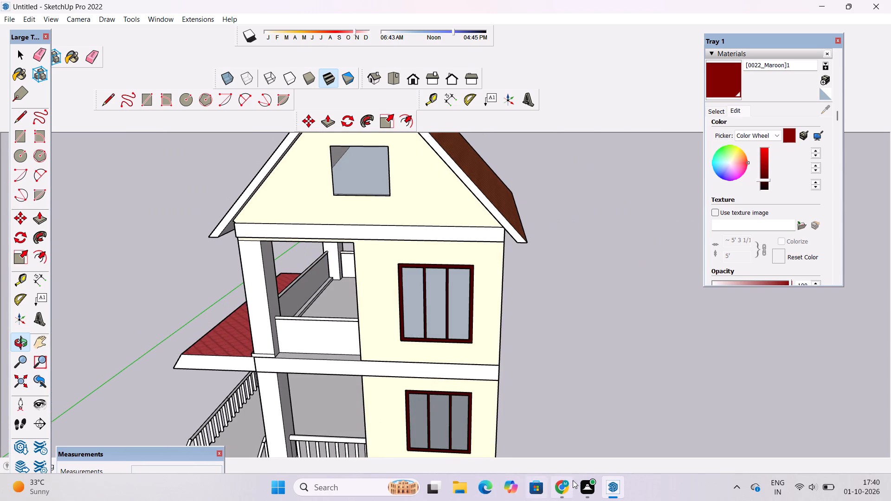
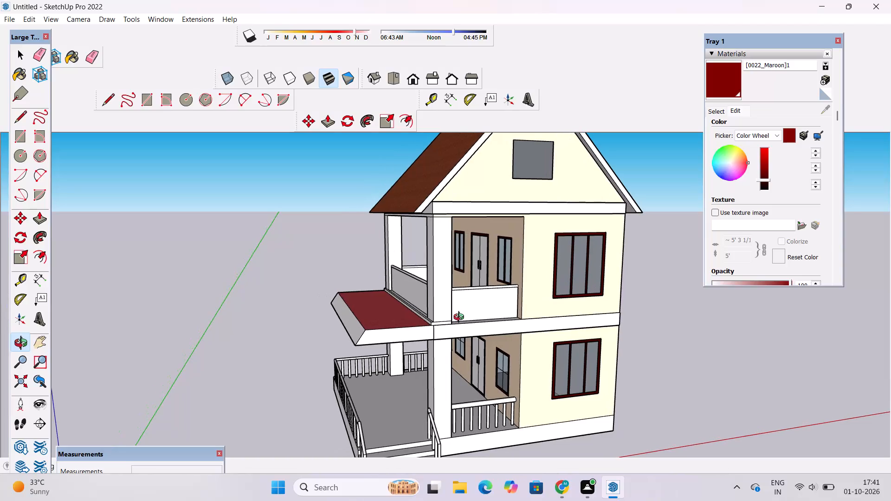
# Paint Translucent Glass Gray on the upper balcony panels: outer faces at the window-gable end and front, inner face at the far end.
pyautogui.keyDown('shift'); pyautogui.moveTo(461, 318); pyautogui.dragTo(460, 345); pyautogui.keyUp('shift')
pyautogui.scroll(4, 449, 341)
pyautogui.click(445, 334)
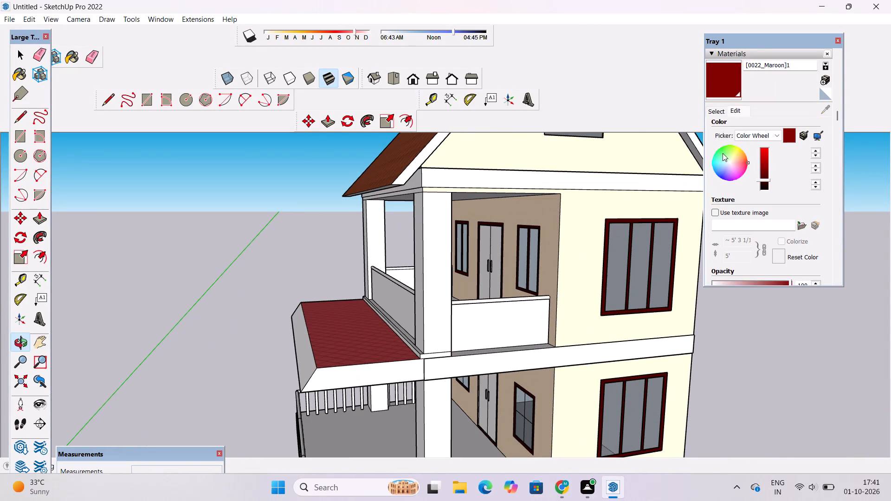
pyautogui.click(717, 112)
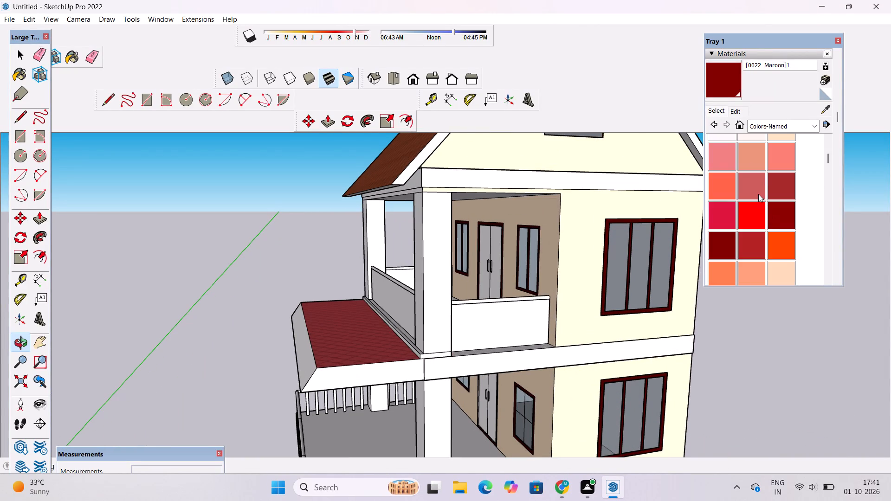
pyautogui.scroll(4, 758, 194)
pyautogui.scroll(-3, 758, 194)
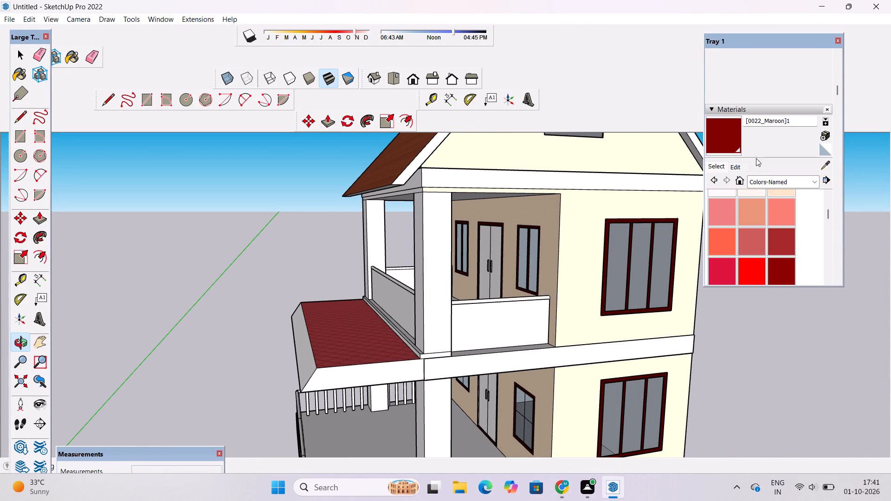
pyautogui.click(755, 184)
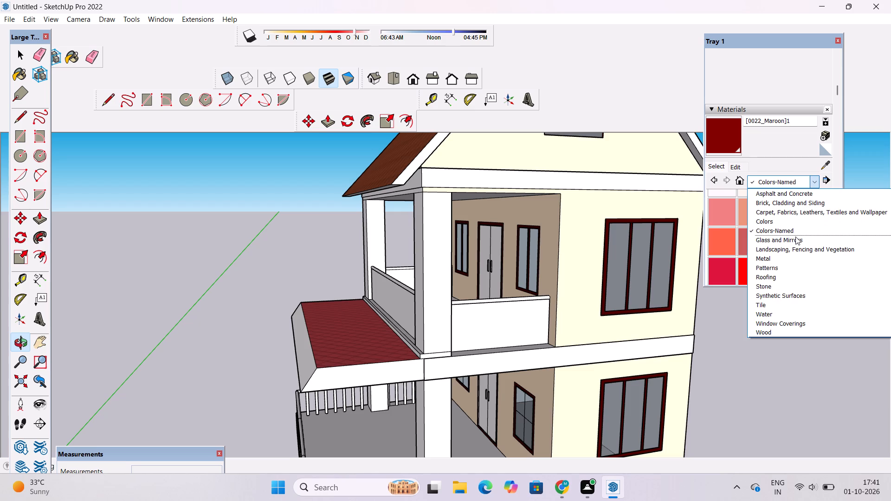
pyautogui.click(795, 237)
pyautogui.click(806, 235)
pyautogui.click(503, 328)
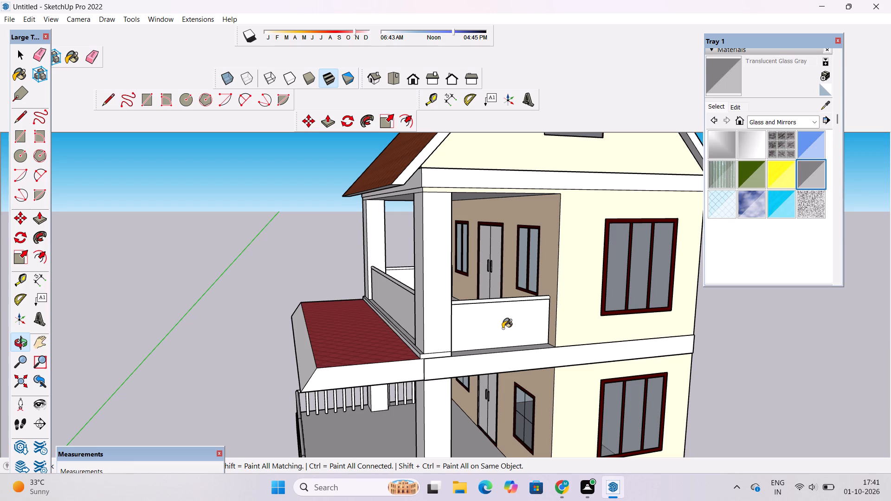
pyautogui.click(397, 302)
pyautogui.scroll(4, 397, 264)
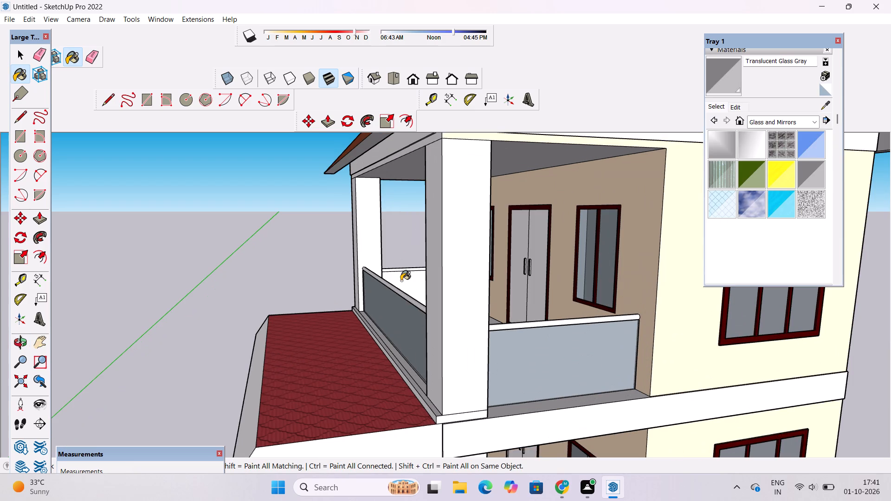
pyautogui.click(401, 281)
# Paint the inner face of the balcony's long front panel with Translucent Glass Gray.
pyautogui.press('o')
pyautogui.scroll(-2, 415, 287)
pyautogui.moveTo(529, 298); pyautogui.dragTo(477, 307)
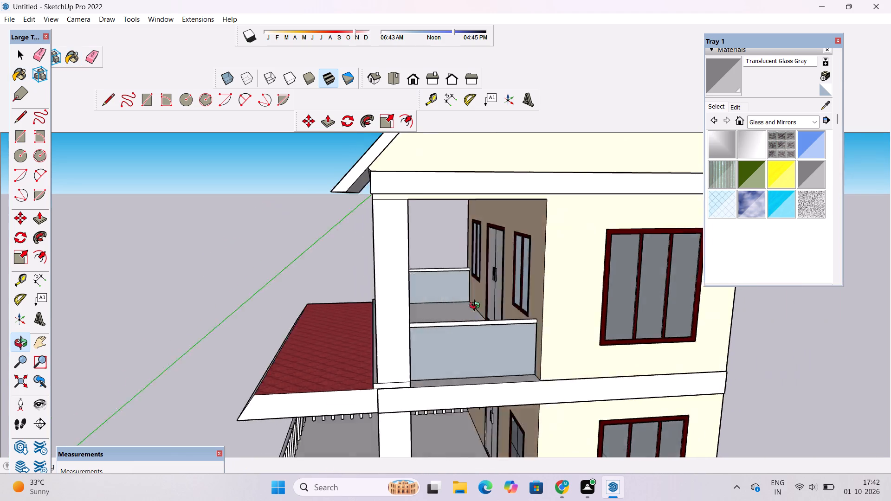
pyautogui.moveTo(477, 307); pyautogui.dragTo(424, 306)
pyautogui.scroll(4, 388, 291)
pyautogui.click(387, 298)
pyautogui.keyDown('shift'); pyautogui.moveTo(384, 301); pyautogui.dragTo(394, 288); pyautogui.keyUp('shift')
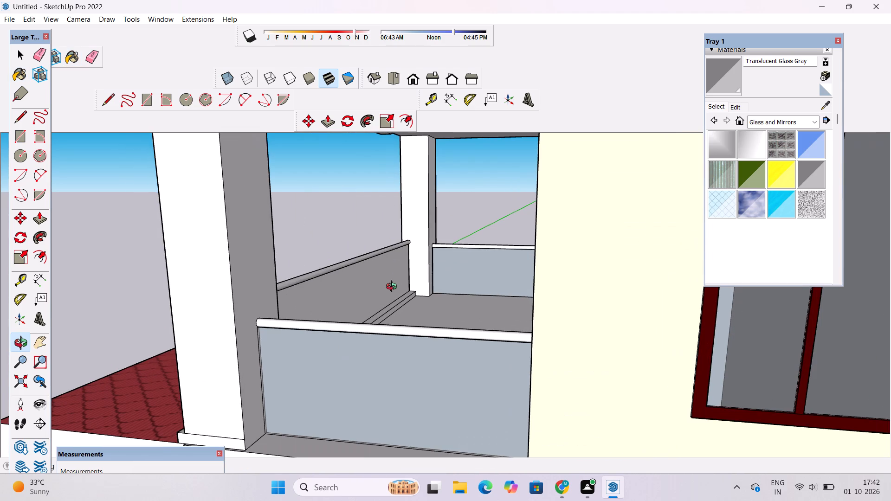
pyautogui.click(723, 83)
pyautogui.scroll(4, 393, 286)
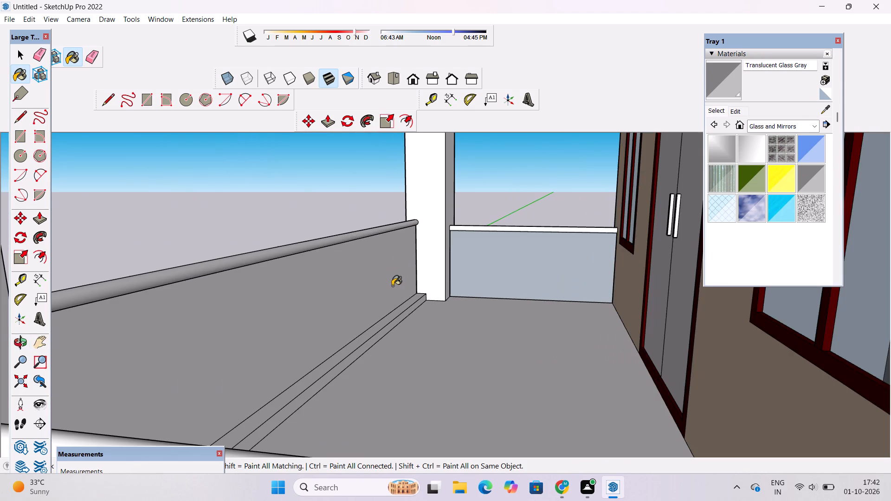
pyautogui.click(388, 284)
# Paint the inner face of the balcony's window-gable end panel with Translucent Glass Gray.
pyautogui.scroll(-5, 396, 271)
pyautogui.press('o')
pyautogui.moveTo(246, 330); pyautogui.dragTo(556, 366)
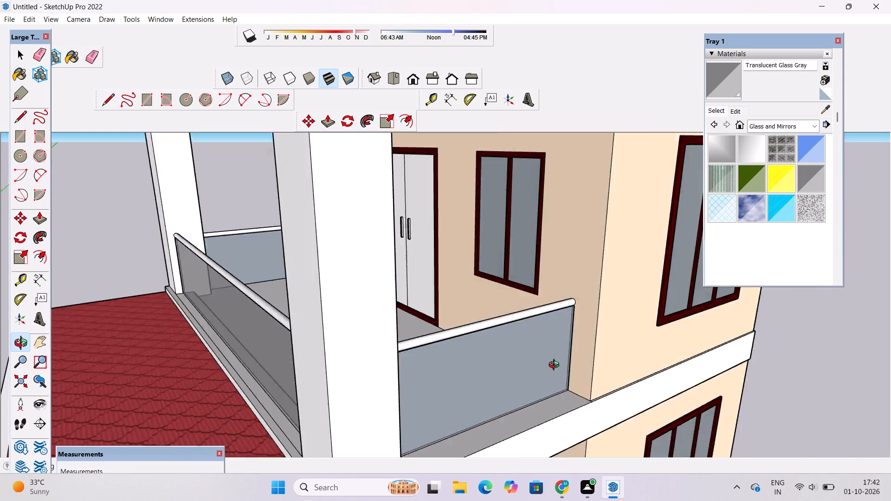
pyautogui.moveTo(556, 366); pyautogui.dragTo(741, 331)
pyautogui.click(726, 82)
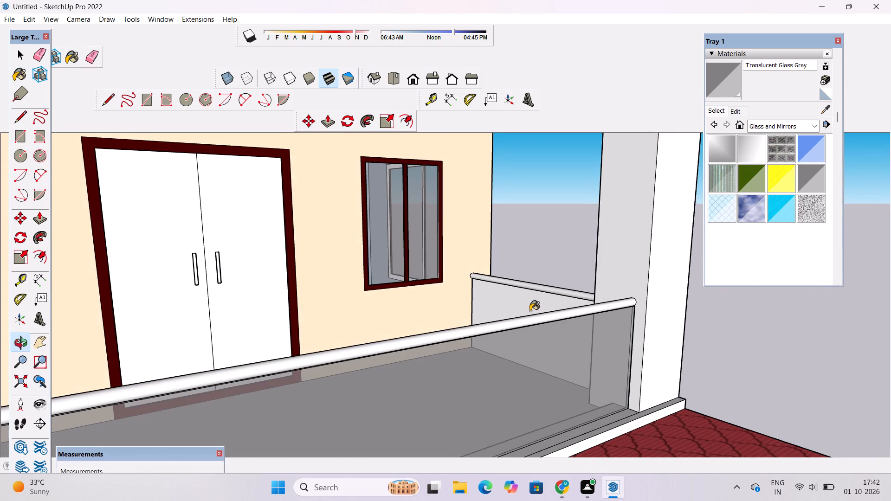
pyautogui.click(530, 311)
# Paint the outer face of the balcony end panel on the plain gable side with Translucent Glass Gray.
pyautogui.press('o')
pyautogui.scroll(-11, 529, 307)
pyautogui.moveTo(351, 365); pyautogui.dragTo(426, 374)
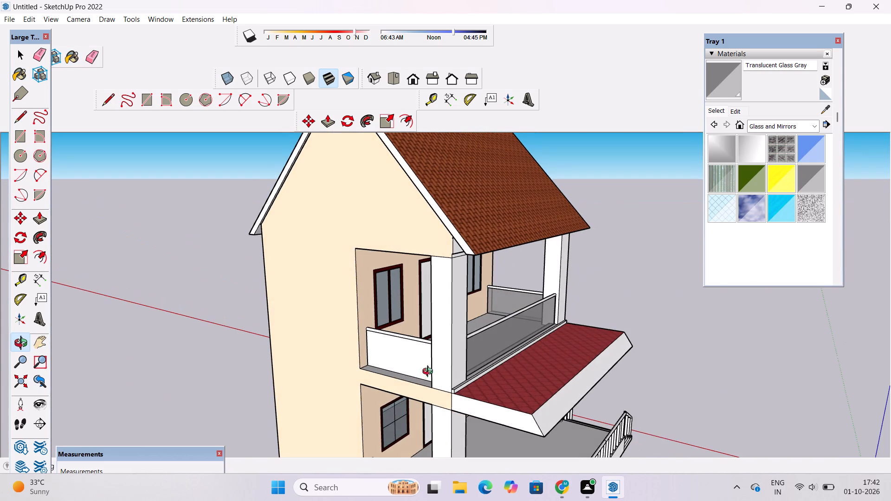
pyautogui.click(720, 83)
pyautogui.scroll(4, 383, 329)
pyautogui.click(395, 363)
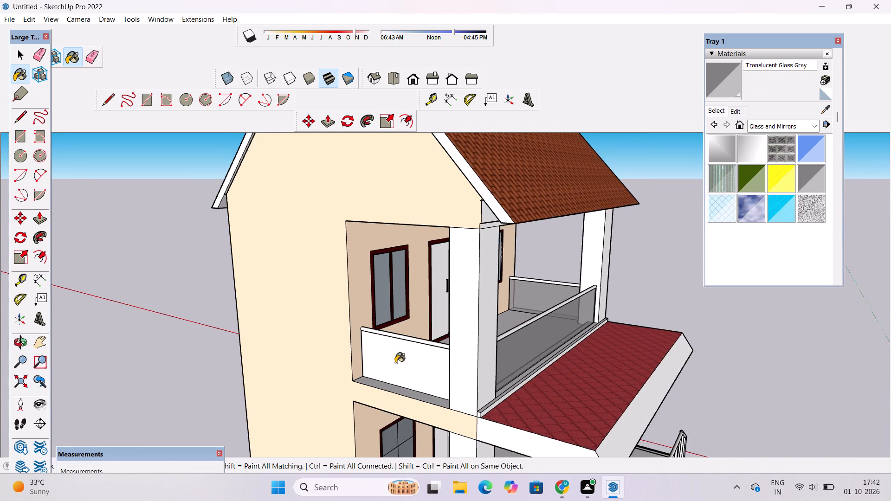
# Examine the glazed balcony and the whole house from the front and the window-gable side.
pyautogui.scroll(-2, 366, 359)
pyautogui.press('o')
pyautogui.scroll(-5, 366, 359)
pyautogui.moveTo(569, 326); pyautogui.dragTo(371, 346)
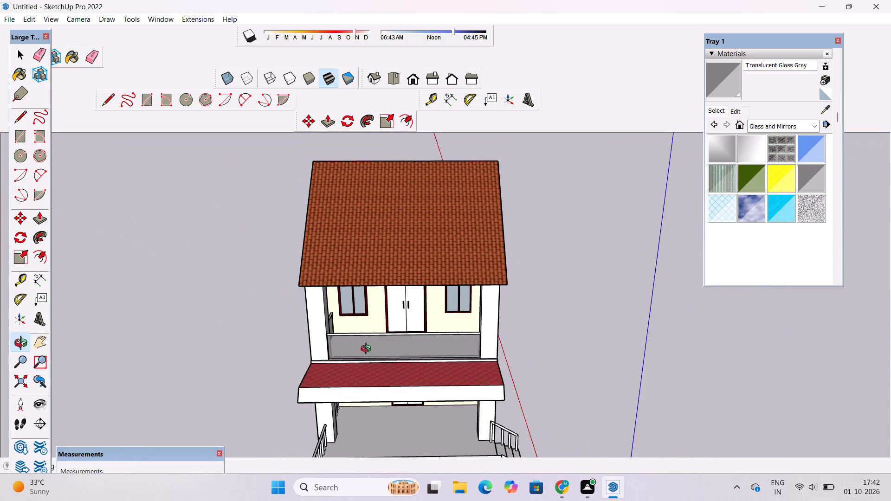
pyautogui.moveTo(368, 359); pyautogui.dragTo(342, 349)
pyautogui.scroll(8, 359, 340)
pyautogui.moveTo(365, 339); pyautogui.dragTo(263, 332)
pyautogui.scroll(-5, 264, 331)
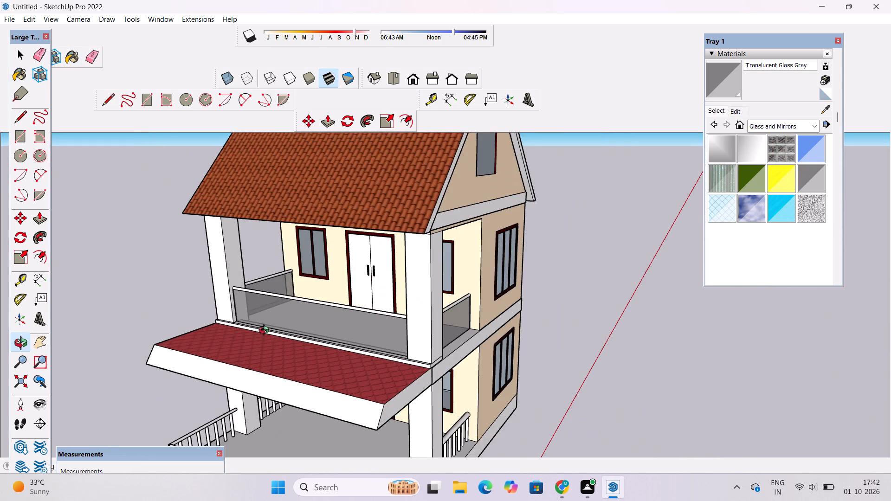
pyautogui.moveTo(279, 340); pyautogui.dragTo(303, 317)
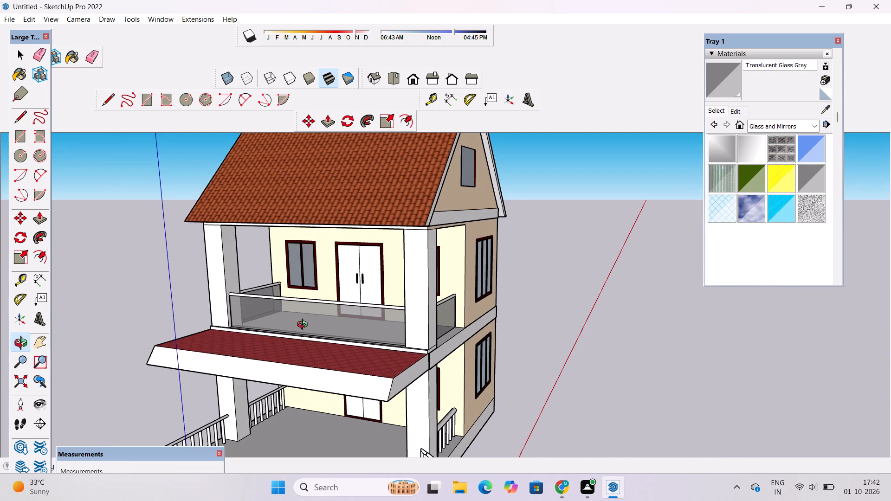
pyautogui.keyDown('shift'); pyautogui.moveTo(305, 328); pyautogui.dragTo(315, 295); pyautogui.keyUp('shift')
pyautogui.scroll(-6, 315, 295)
pyautogui.moveTo(330, 340); pyautogui.dragTo(281, 353)
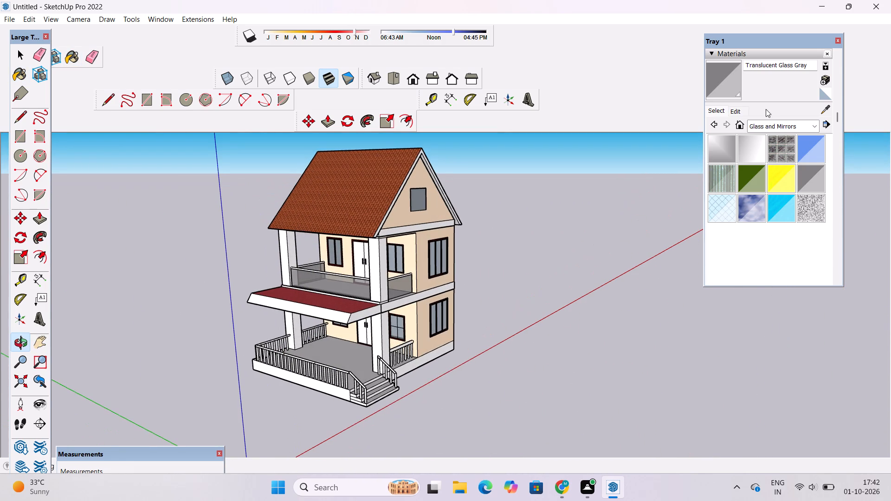
# Paint both leaves of the upper and ground-floor double doors with Wood Cherry Original.
pyautogui.click(767, 122)
pyautogui.click(773, 275)
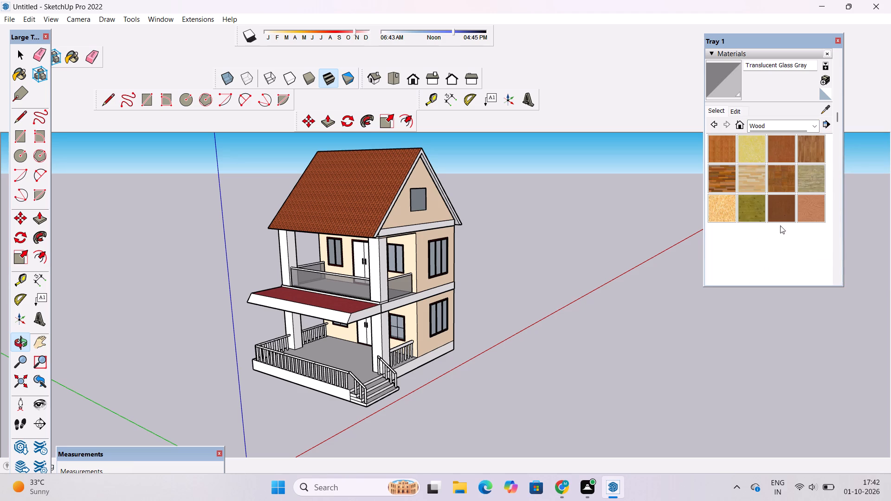
pyautogui.moveTo(786, 148); pyautogui.dragTo(781, 148)
pyautogui.scroll(10, 364, 248)
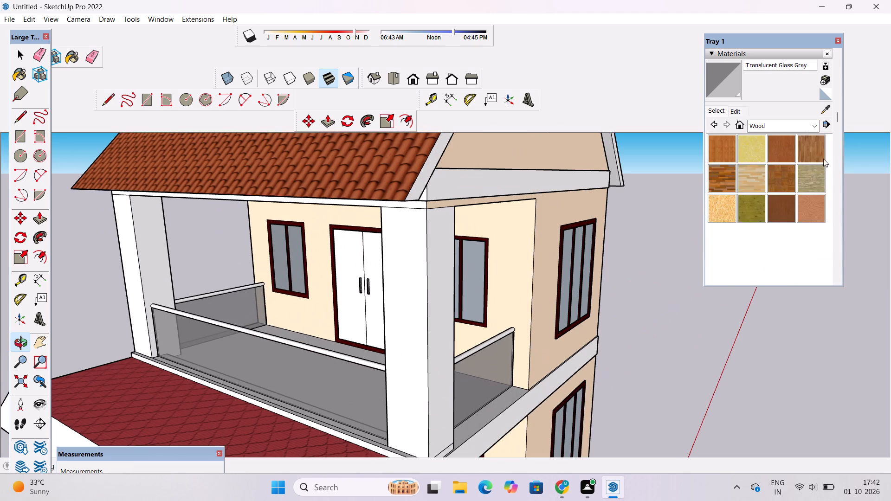
pyautogui.click(785, 150)
pyautogui.click(352, 256)
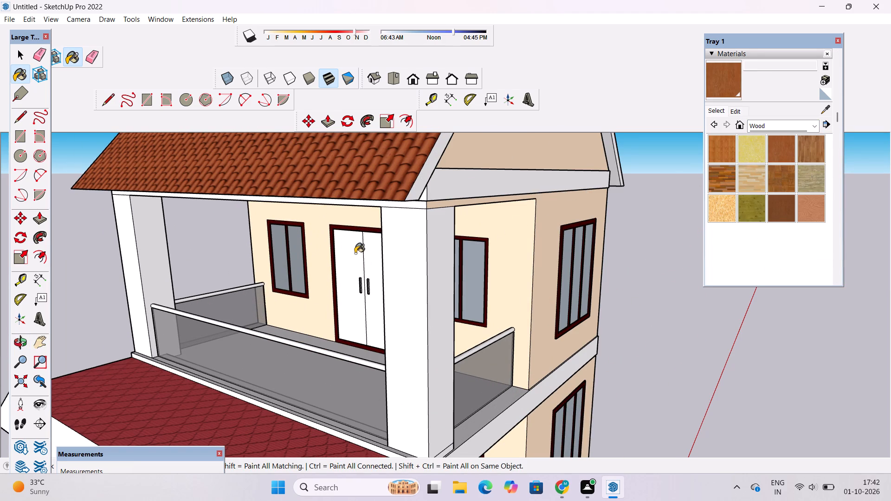
pyautogui.click(370, 249)
pyautogui.scroll(-10, 352, 222)
pyautogui.scroll(11, 339, 352)
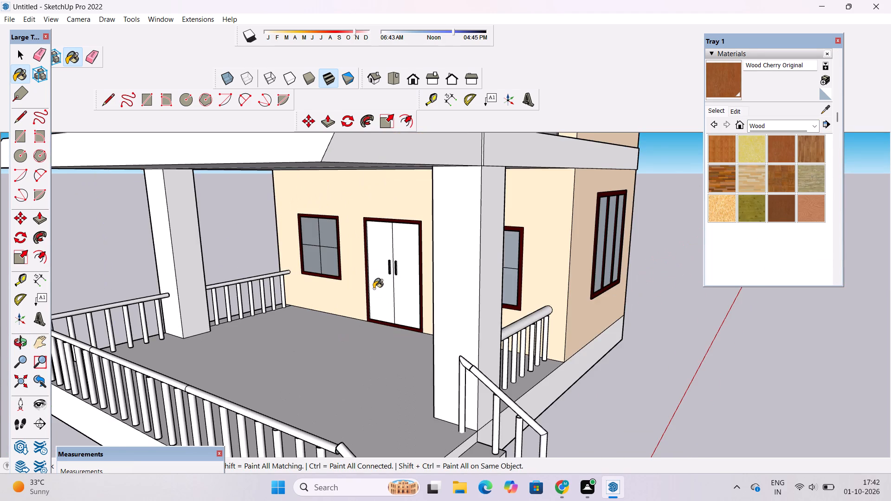
pyautogui.click(374, 281)
pyautogui.click(416, 251)
# Paint the house's base band on the window-gable side and along the porch front with Stone Masonry Multi.
pyautogui.scroll(-7, 336, 315)
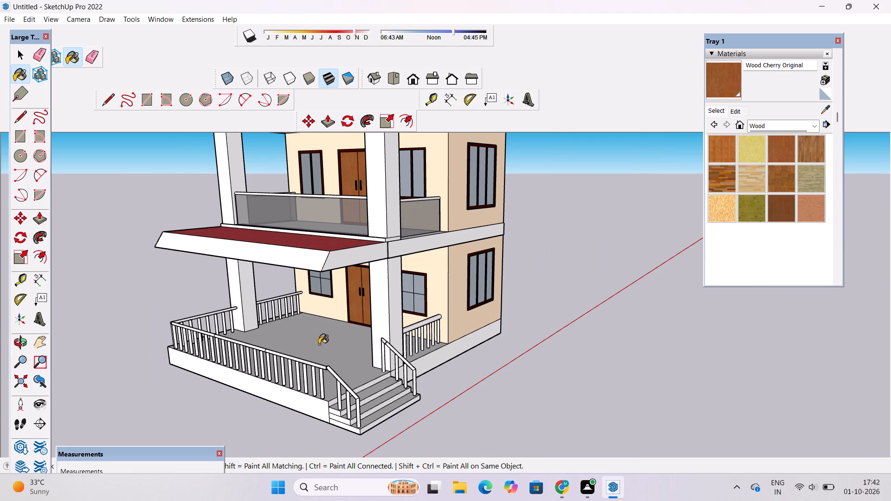
pyautogui.press('space')
pyautogui.scroll(-1, 378, 324)
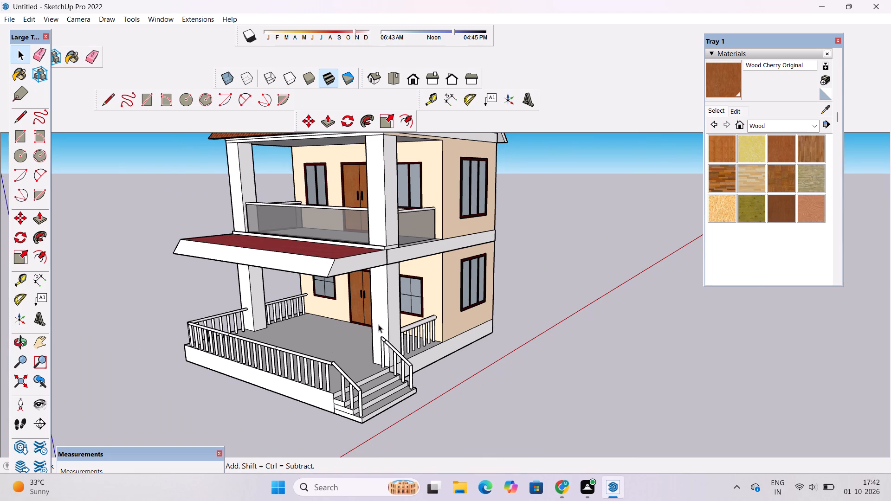
pyautogui.press('o')
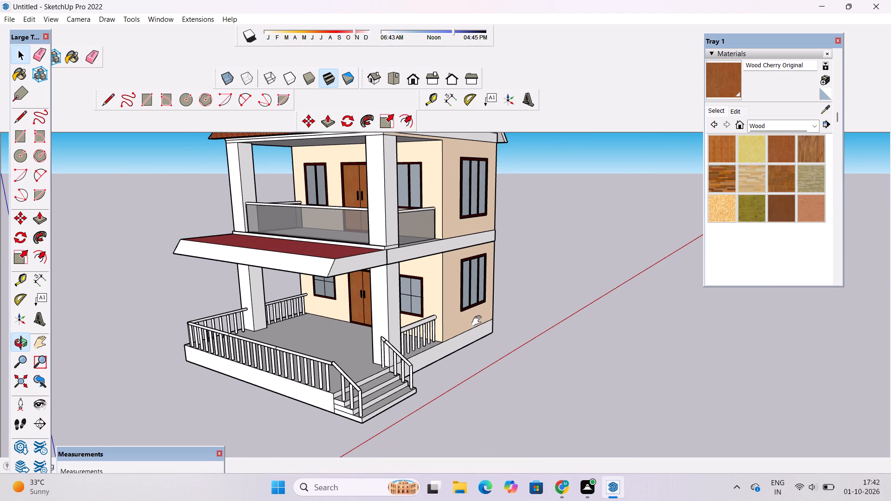
pyautogui.keyDown('shift'); pyautogui.moveTo(478, 321); pyautogui.dragTo(478, 331); pyautogui.keyUp('shift')
pyautogui.moveTo(474, 337); pyautogui.dragTo(409, 339)
pyautogui.moveTo(448, 359); pyautogui.dragTo(439, 357)
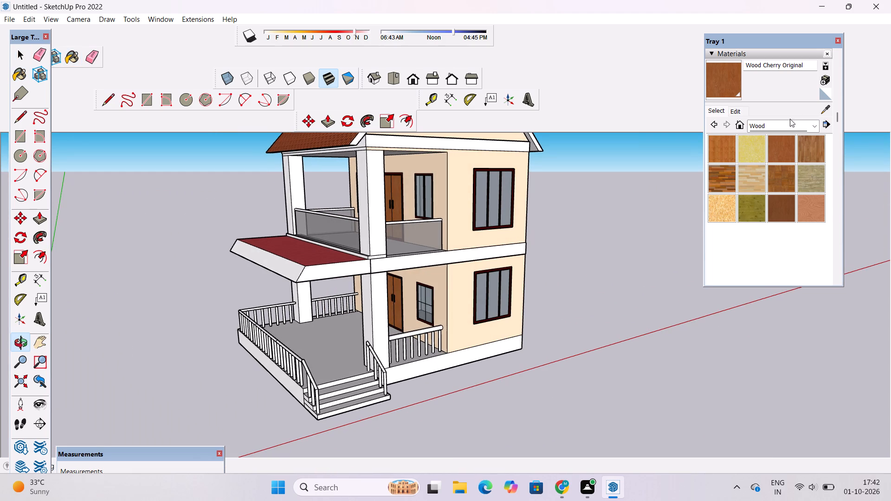
pyautogui.click(787, 123)
pyautogui.click(782, 148)
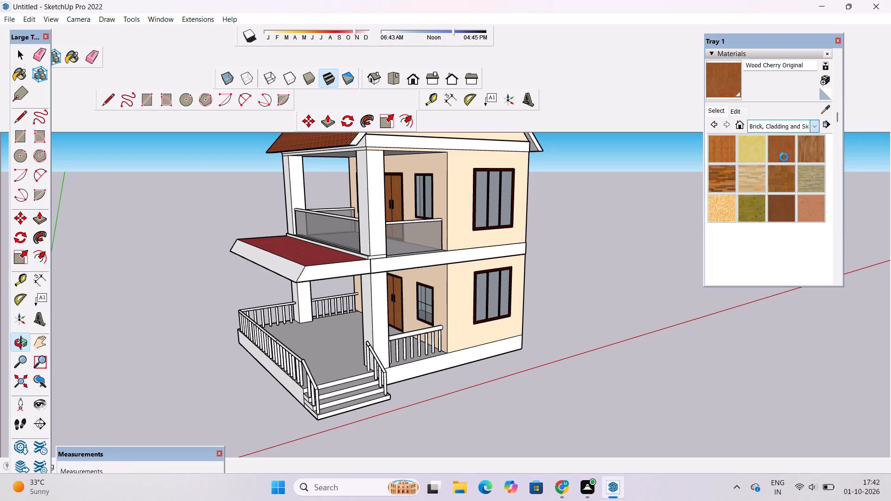
pyautogui.scroll(-4, 797, 208)
pyautogui.scroll(2, 797, 212)
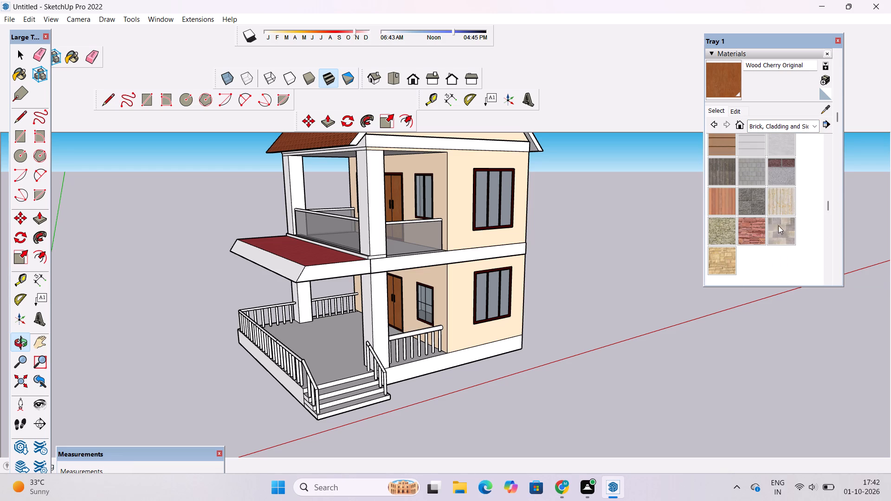
pyautogui.click(778, 226)
pyautogui.scroll(-3, 633, 205)
pyautogui.scroll(7, 594, 308)
pyautogui.click(461, 337)
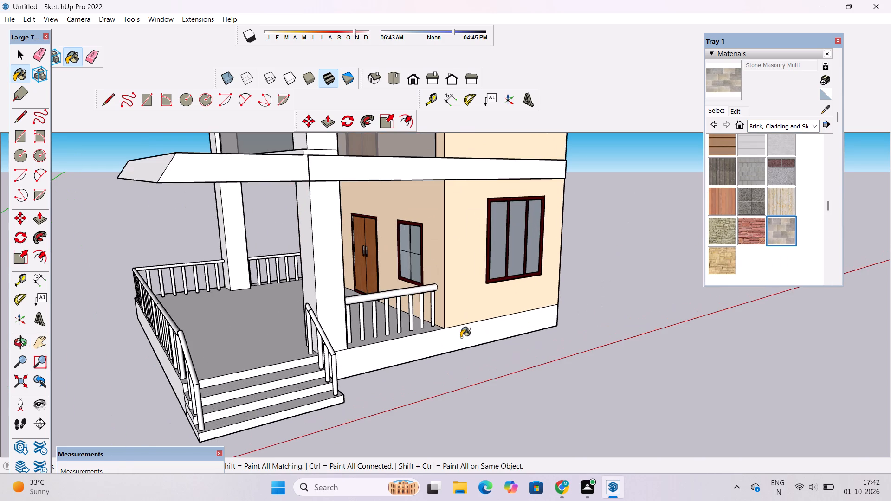
pyautogui.scroll(-6, 576, 295)
pyautogui.scroll(8, 373, 329)
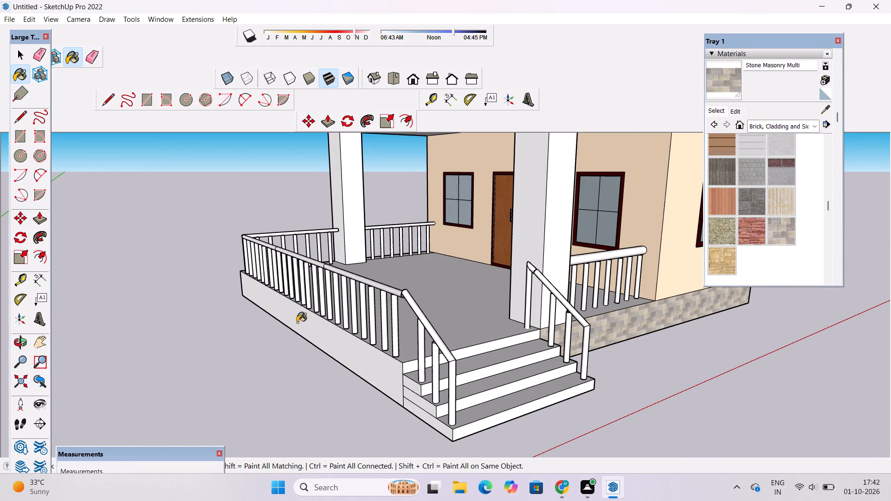
pyautogui.click(297, 322)
# Examine the base band around the house and the porch steps from several sides.
pyautogui.press('o')
pyautogui.scroll(-5, 297, 322)
pyautogui.moveTo(239, 321); pyautogui.dragTo(649, 295)
pyautogui.moveTo(589, 305); pyautogui.dragTo(309, 317)
pyautogui.moveTo(542, 323); pyautogui.dragTo(443, 320)
pyautogui.scroll(-3, 435, 286)
pyautogui.moveTo(557, 357); pyautogui.dragTo(488, 342)
pyautogui.scroll(3, 485, 333)
pyautogui.moveTo(503, 323); pyautogui.dragTo(466, 365)
pyautogui.moveTo(466, 365); pyautogui.dragTo(440, 355)
pyautogui.moveTo(410, 343); pyautogui.dragTo(420, 359)
pyautogui.moveTo(420, 366); pyautogui.dragTo(452, 319)
pyautogui.moveTo(409, 333); pyautogui.dragTo(436, 330)
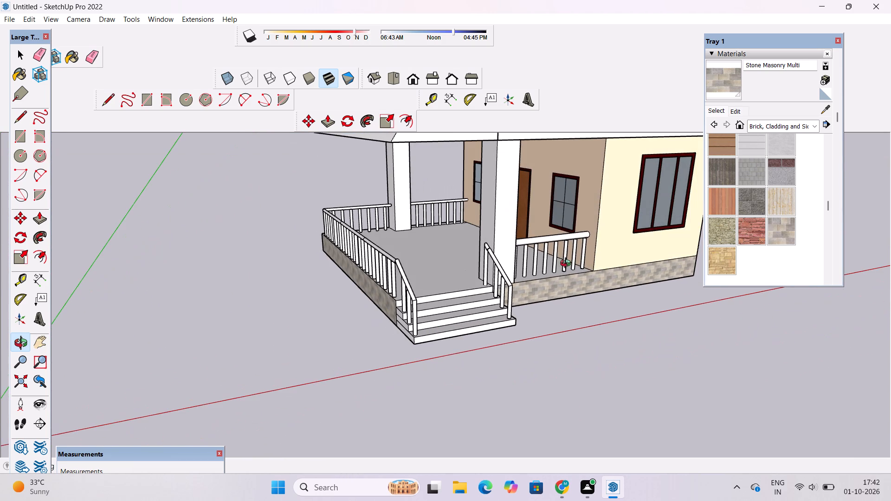
# Set the Stone Masonry Multi texture height to 5'.
pyautogui.click(733, 111)
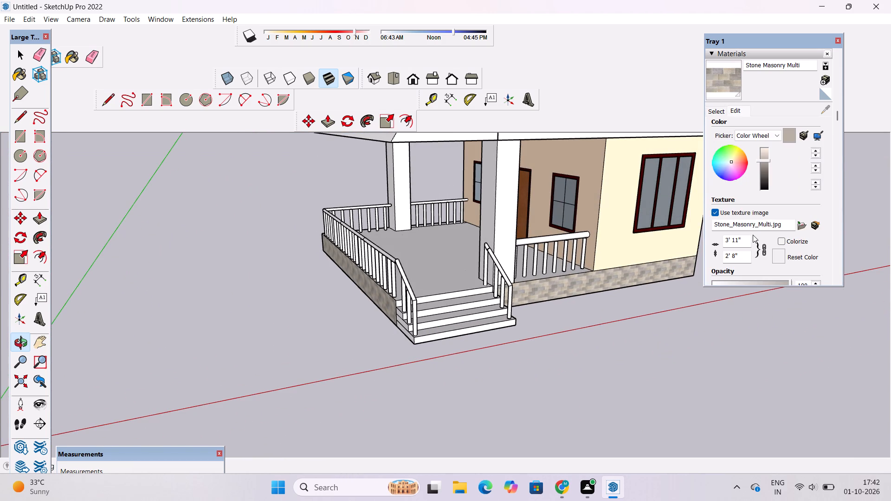
pyautogui.click(744, 251)
pyautogui.click(741, 258)
pyautogui.press('BackSpace')
pyautogui.press('BackSpace')
pyautogui.press('BackSpace')
pyautogui.press('BackSpace')
pyautogui.press('BackSpace')
pyautogui.press('BackSpace')
pyautogui.press('BackSpace')
pyautogui.press('BackSpace')
pyautogui.press('BackSpace')
pyautogui.press('BackSpace')
pyautogui.press('BackSpace')
pyautogui.press('BackSpace')
pyautogui.press('BackSpace')
pyautogui.press('BackSpace')
pyautogui.press('BackSpace')
pyautogui.press('BackSpace')
pyautogui.press('BackSpace')
pyautogui.write("5'")
pyautogui.press('Return')
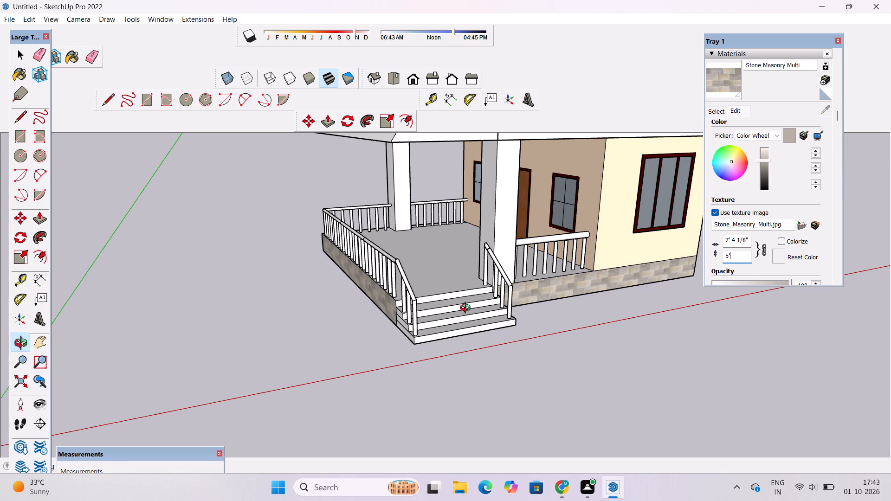
# Tint the Stone Masonry Multi material to a warm tan brown on the colour wheel.
pyautogui.click(736, 160)
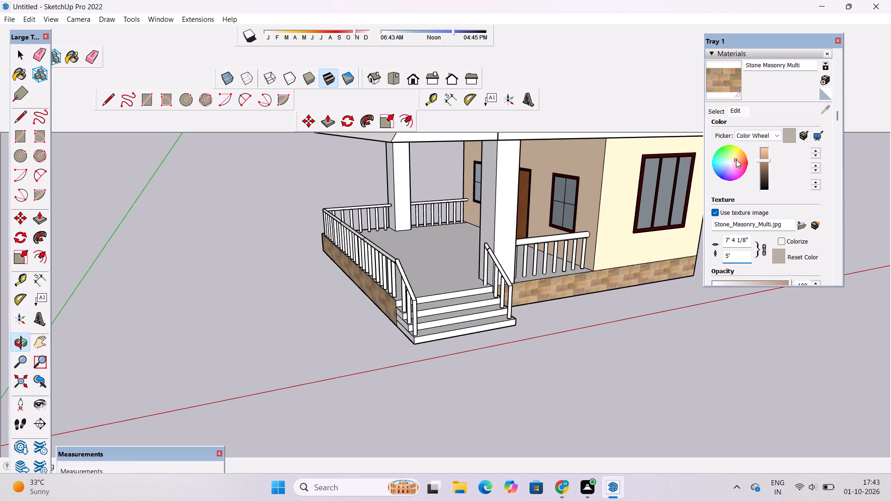
# Examine the painted house from the front, the window-gable side and the porch corner.
pyautogui.press('space')
pyautogui.press('space')
pyautogui.moveTo(507, 298); pyautogui.dragTo(505, 239)
pyautogui.scroll(-4, 505, 237)
pyautogui.moveTo(552, 215); pyautogui.dragTo(485, 249)
pyautogui.scroll(3, 496, 238)
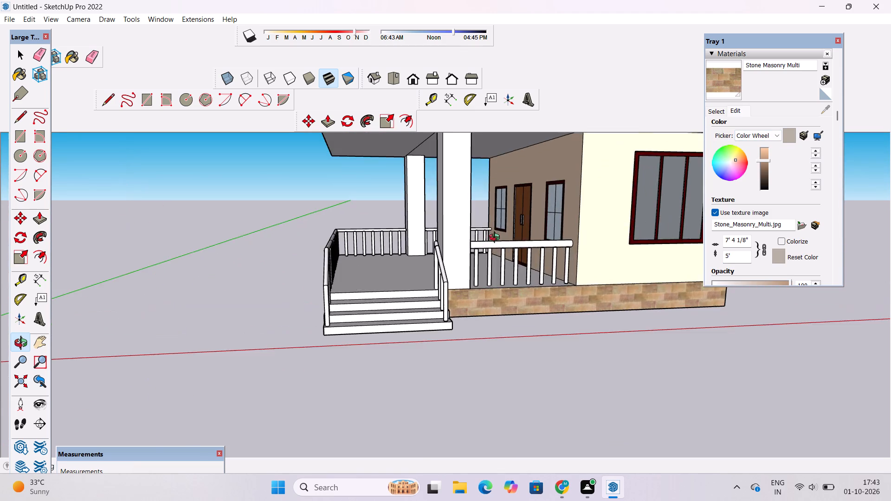
pyautogui.keyDown('shift'); pyautogui.moveTo(502, 243); pyautogui.dragTo(446, 339); pyautogui.keyUp('shift')
pyautogui.scroll(-6, 442, 333)
pyautogui.moveTo(455, 364); pyautogui.dragTo(463, 342)
pyautogui.scroll(-5, 446, 340)
pyautogui.moveTo(368, 350); pyautogui.dragTo(509, 335)
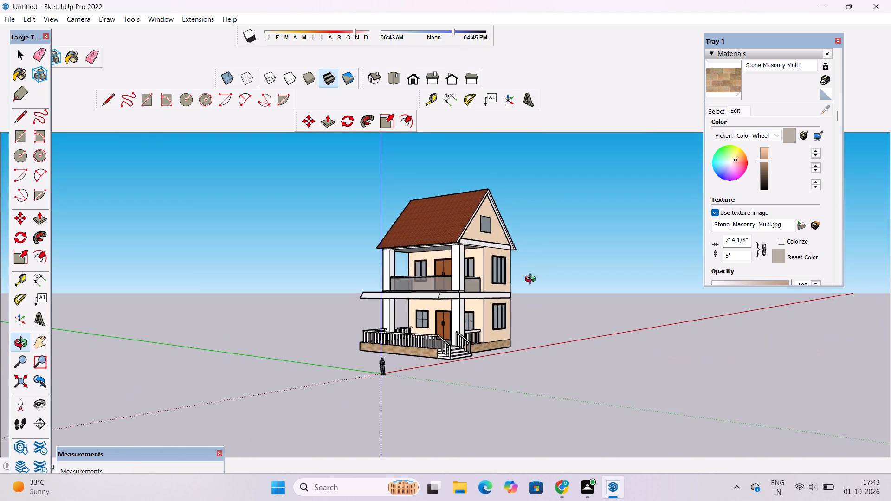
pyautogui.scroll(9, 506, 253)
pyautogui.keyDown('shift'); pyautogui.moveTo(474, 304); pyautogui.dragTo(525, 272); pyautogui.keyUp('shift')
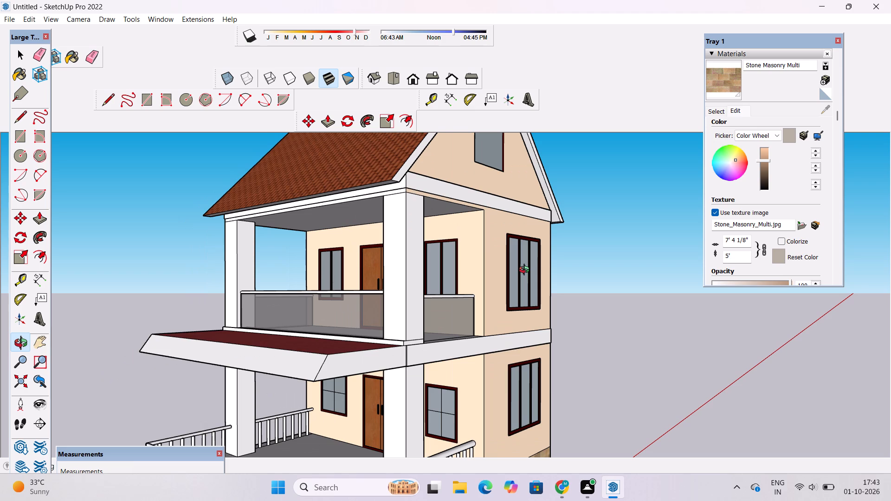
pyautogui.scroll(-4, 526, 270)
pyautogui.moveTo(602, 262); pyautogui.dragTo(442, 310)
pyautogui.moveTo(450, 317); pyautogui.dragTo(527, 293)
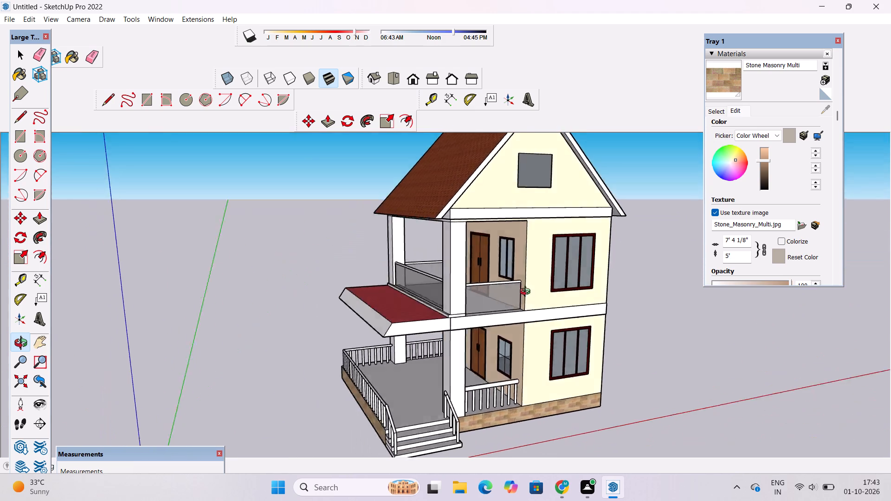
pyautogui.moveTo(527, 293); pyautogui.dragTo(575, 248)
pyautogui.keyDown('shift'); pyautogui.moveTo(513, 285); pyautogui.dragTo(556, 266); pyautogui.keyUp('shift')
pyautogui.keyDown('shift'); pyautogui.moveTo(526, 246); pyautogui.dragTo(518, 259); pyautogui.keyUp('shift')
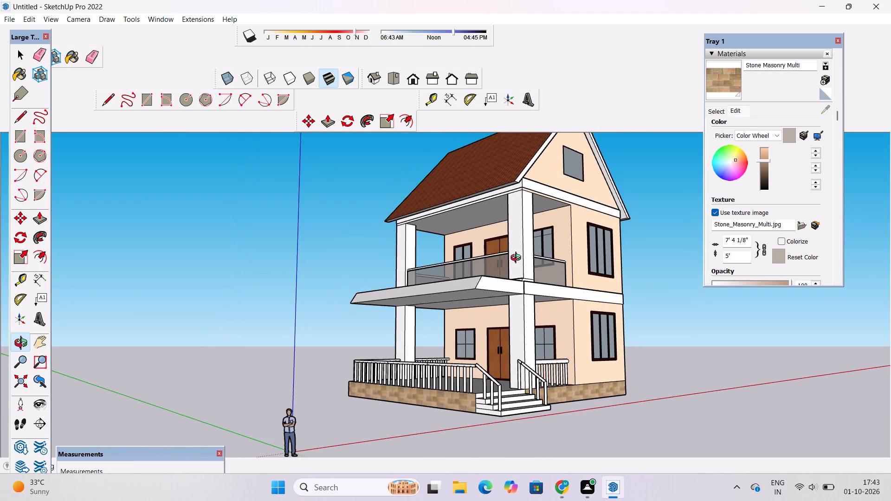
pyautogui.moveTo(504, 269); pyautogui.dragTo(554, 216)
pyautogui.keyDown('shift'); pyautogui.moveTo(528, 227); pyautogui.dragTo(526, 260); pyautogui.keyUp('shift')
pyautogui.moveTo(482, 282); pyautogui.dragTo(573, 323)
pyautogui.moveTo(512, 349); pyautogui.dragTo(488, 368)
pyautogui.scroll(3, 523, 317)
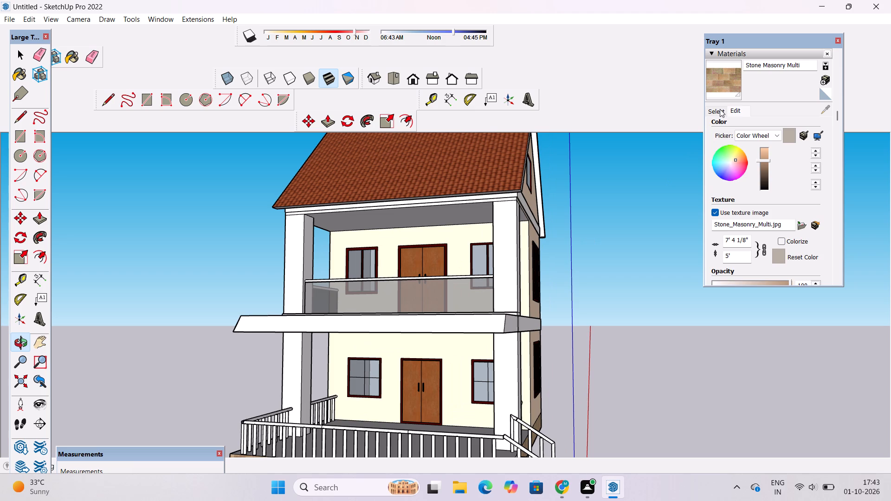
# Paint the upper balcony ceiling and the undersides of the porch canopy and ceiling with 0006_Pink from Colors-Named.
pyautogui.click(720, 109)
pyautogui.click(773, 123)
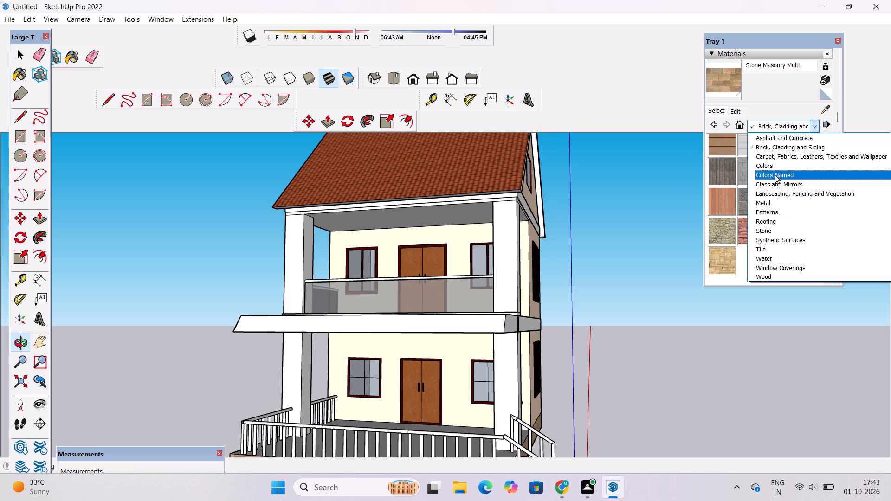
pyautogui.click(775, 175)
pyautogui.click(778, 235)
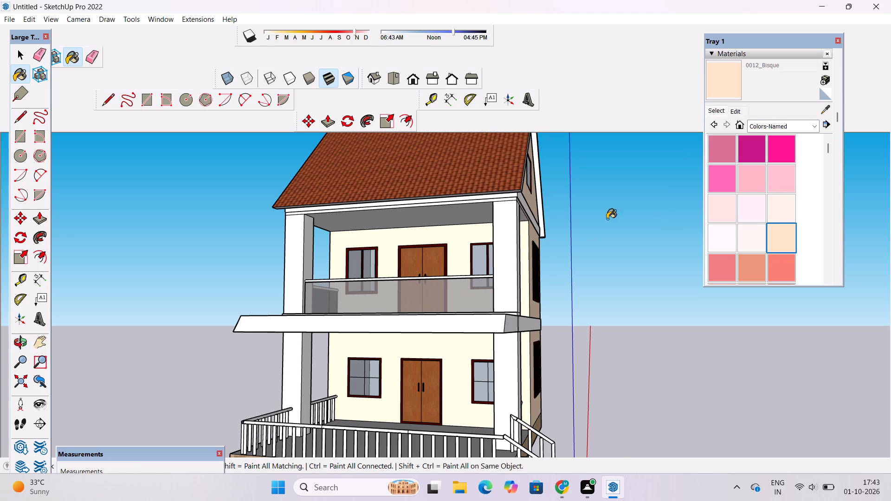
pyautogui.scroll(5, 474, 216)
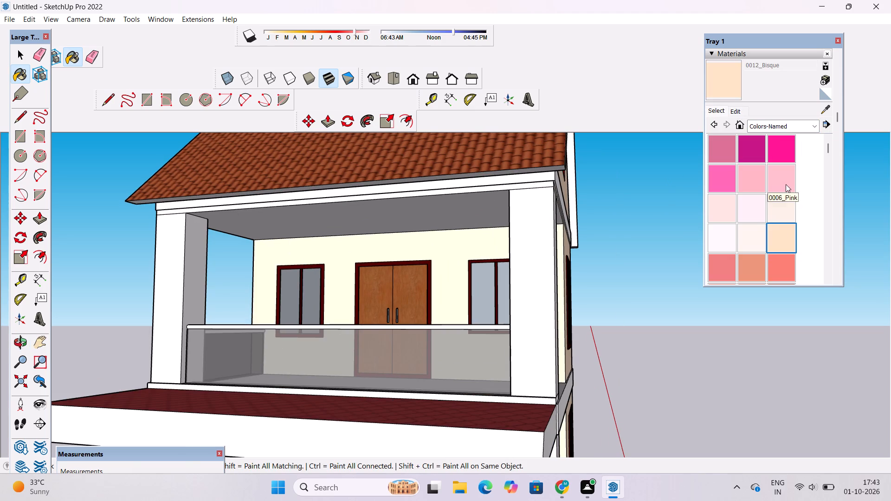
pyautogui.click(782, 181)
pyautogui.scroll(8, 522, 193)
pyautogui.click(477, 205)
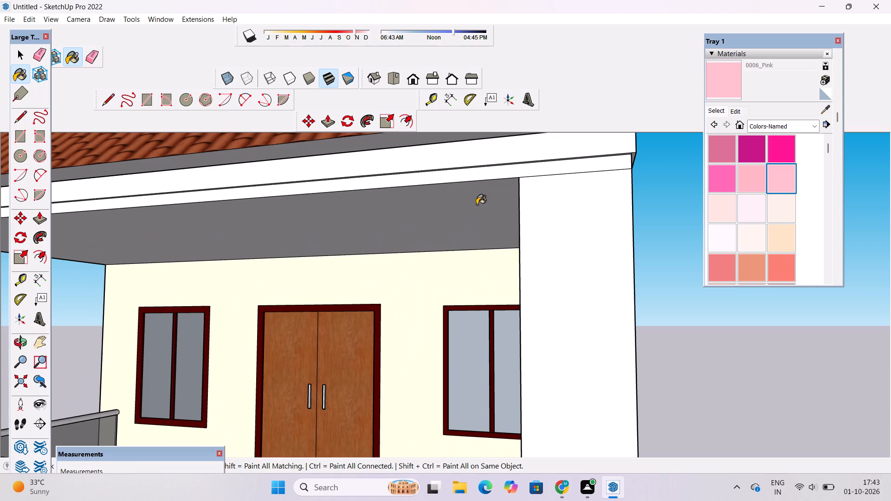
pyautogui.scroll(-10, 487, 168)
pyautogui.scroll(-8, 490, 205)
pyautogui.scroll(8, 464, 307)
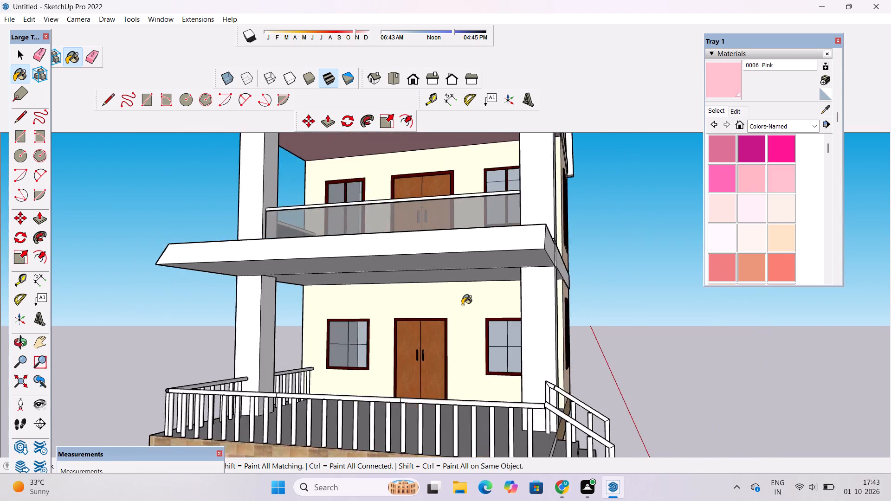
pyautogui.scroll(3, 462, 305)
pyautogui.click(471, 243)
pyautogui.moveTo(472, 194); pyautogui.dragTo(461, 193)
pyautogui.scroll(-14, 374, 220)
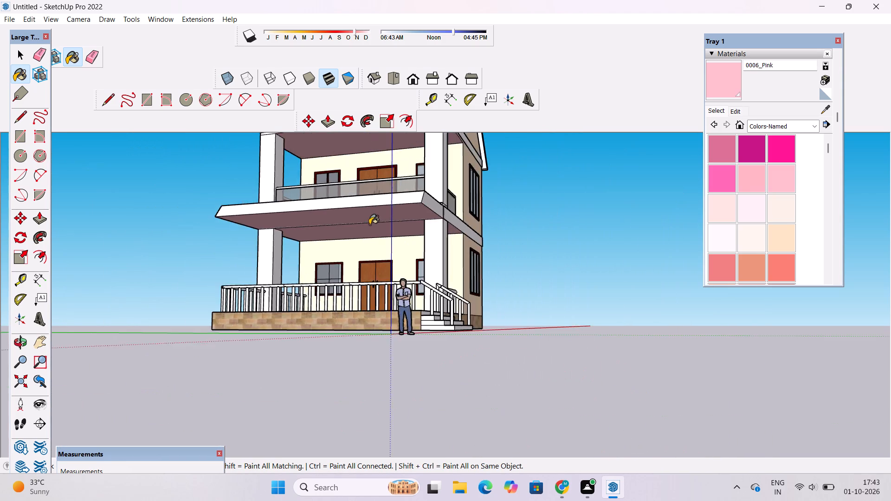
# Examine the canopy underside, porch floor and entrance steps from several sides.
pyautogui.scroll(-5, 369, 225)
pyautogui.scroll(7, 412, 213)
pyautogui.press('o')
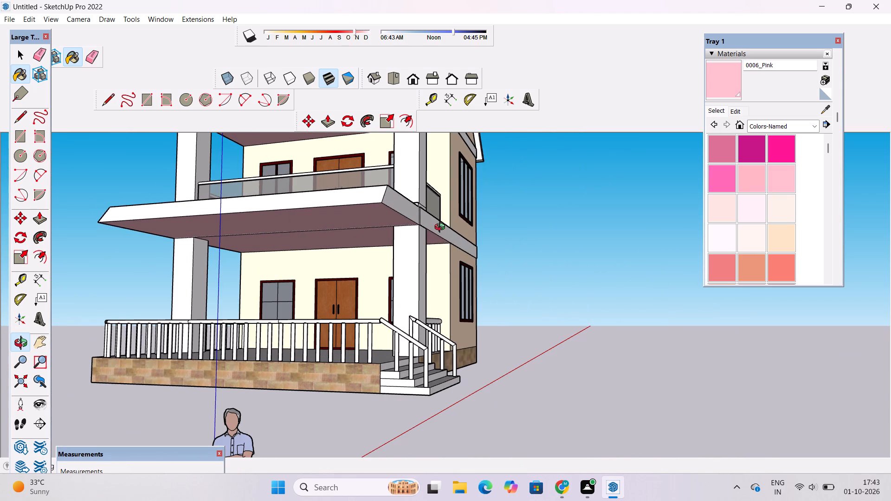
pyautogui.moveTo(506, 199); pyautogui.dragTo(398, 254)
pyautogui.scroll(-5, 415, 217)
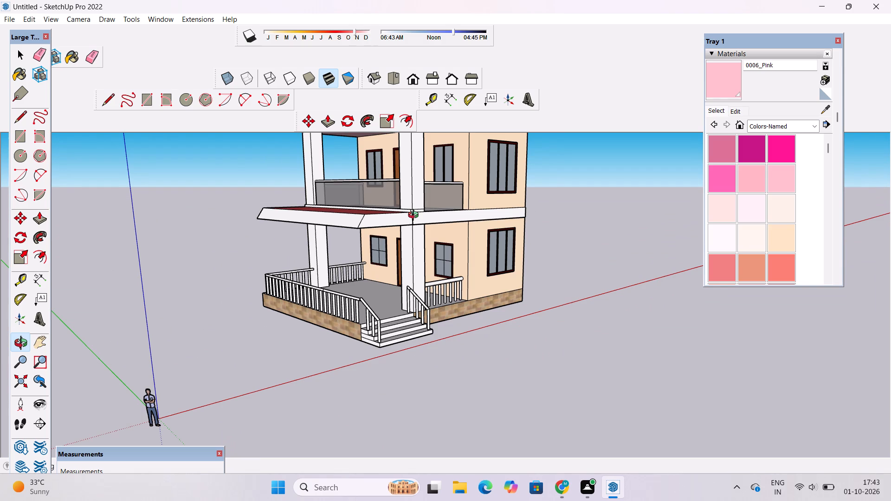
pyautogui.scroll(-4, 415, 216)
pyautogui.scroll(5, 417, 235)
pyautogui.keyDown('shift'); pyautogui.moveTo(416, 244); pyautogui.dragTo(417, 238); pyautogui.keyUp('shift')
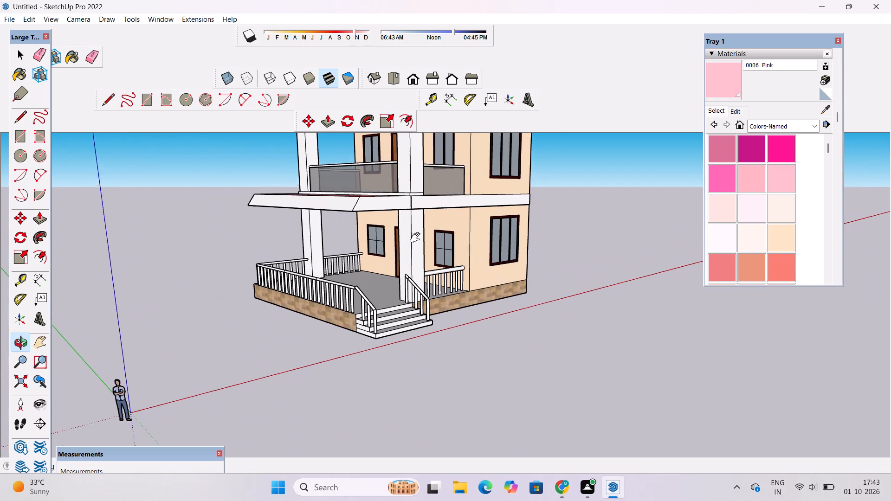
pyautogui.keyDown('shift'); pyautogui.moveTo(417, 238); pyautogui.dragTo(417, 238); pyautogui.keyUp('shift')
pyautogui.scroll(1, 355, 230)
pyautogui.moveTo(342, 234); pyautogui.dragTo(428, 225)
pyautogui.scroll(-1, 436, 224)
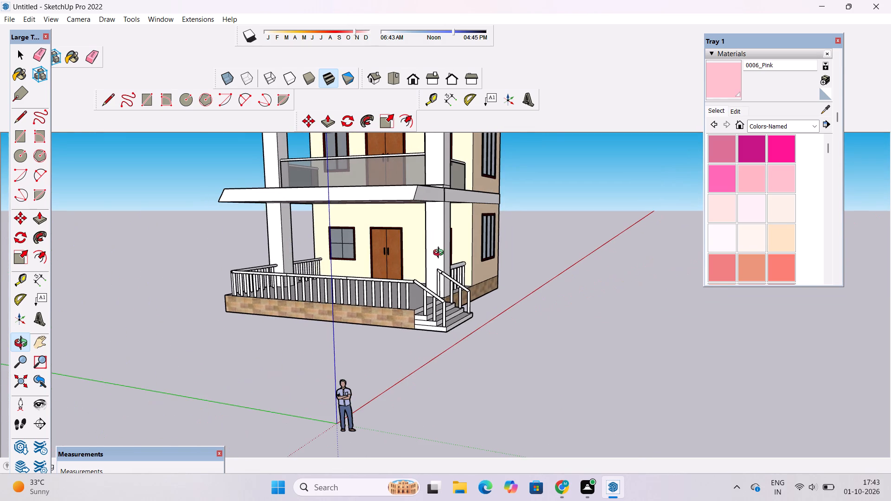
pyautogui.scroll(3, 372, 267)
pyautogui.moveTo(347, 265); pyautogui.dragTo(475, 242)
pyautogui.scroll(-7, 476, 242)
pyautogui.moveTo(476, 241); pyautogui.dragTo(453, 256)
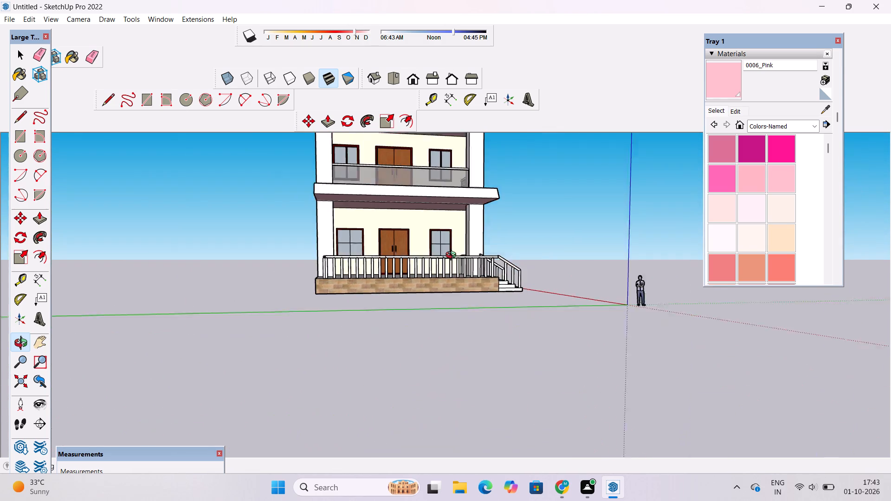
pyautogui.moveTo(453, 256); pyautogui.dragTo(375, 270)
pyautogui.scroll(4, 476, 224)
pyautogui.moveTo(510, 244); pyautogui.dragTo(407, 254)
pyautogui.moveTo(472, 250); pyautogui.dragTo(454, 251)
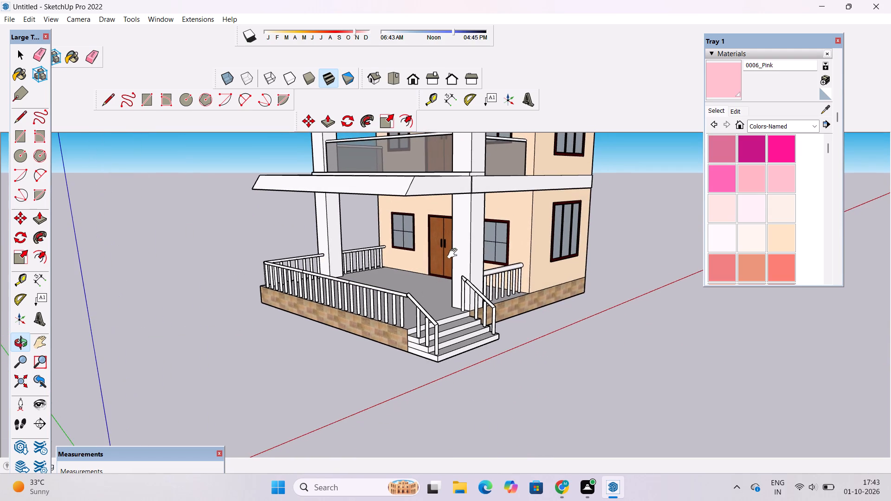
pyautogui.moveTo(464, 263); pyautogui.dragTo(407, 260)
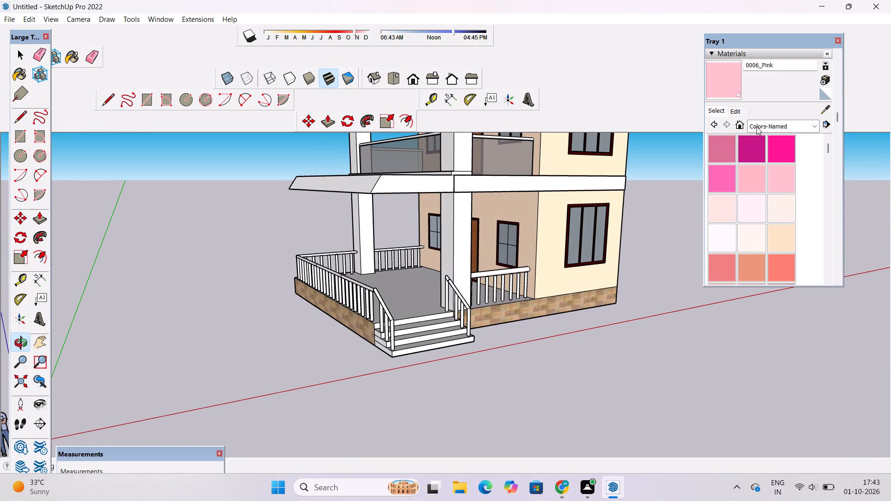
# Paint the porch floor with Wood Square Tile 02 from the Tile collection.
pyautogui.click(756, 127)
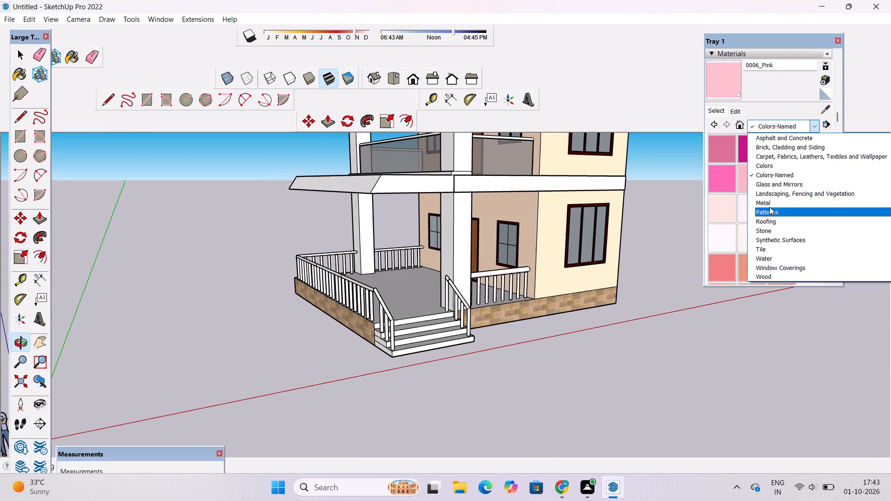
pyautogui.click(763, 248)
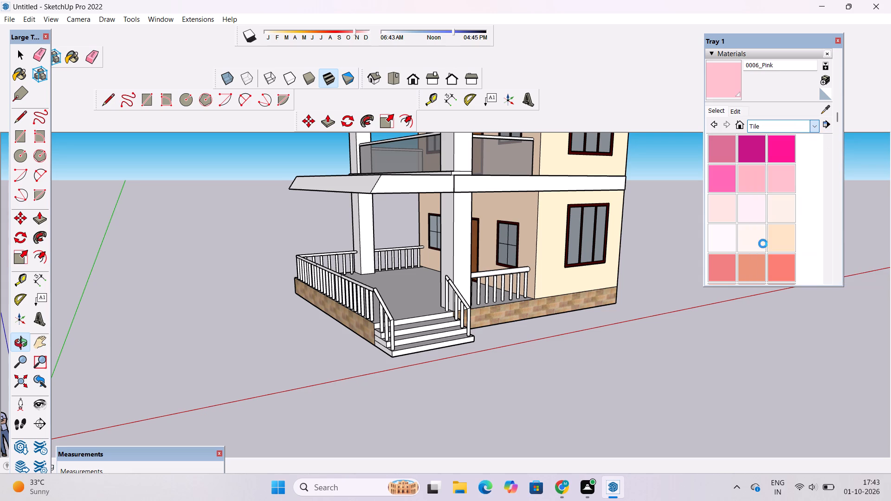
pyautogui.scroll(-8, 760, 236)
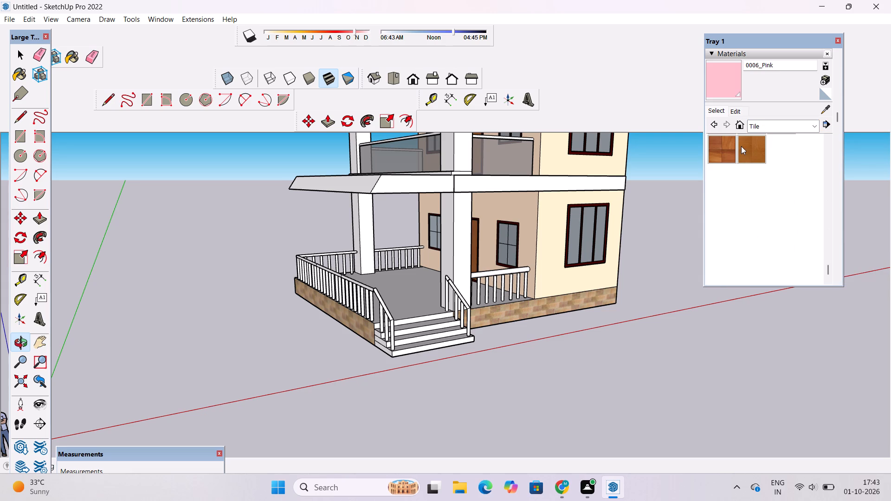
pyautogui.click(742, 149)
pyautogui.click(421, 302)
pyautogui.scroll(8, 423, 329)
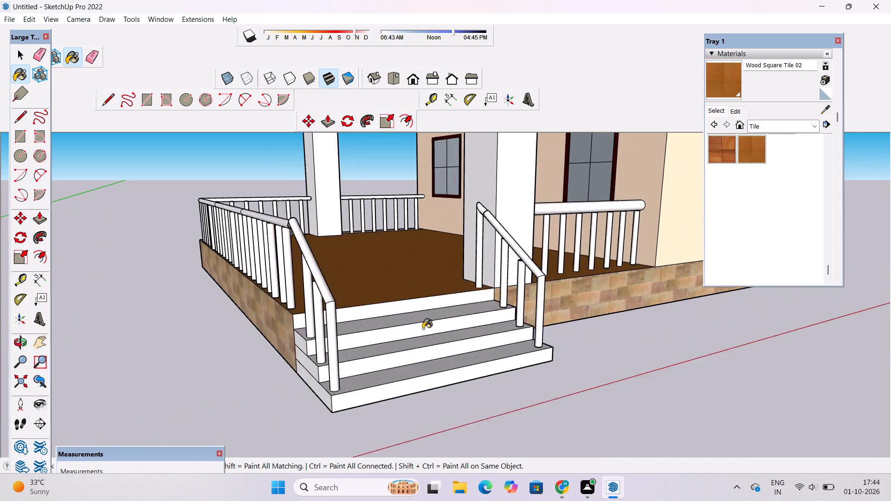
# Paint all the treads and front risers of the porch steps with Wood Square Tile 02.
pyautogui.scroll(8, 423, 329)
pyautogui.click(424, 311)
pyautogui.click(434, 355)
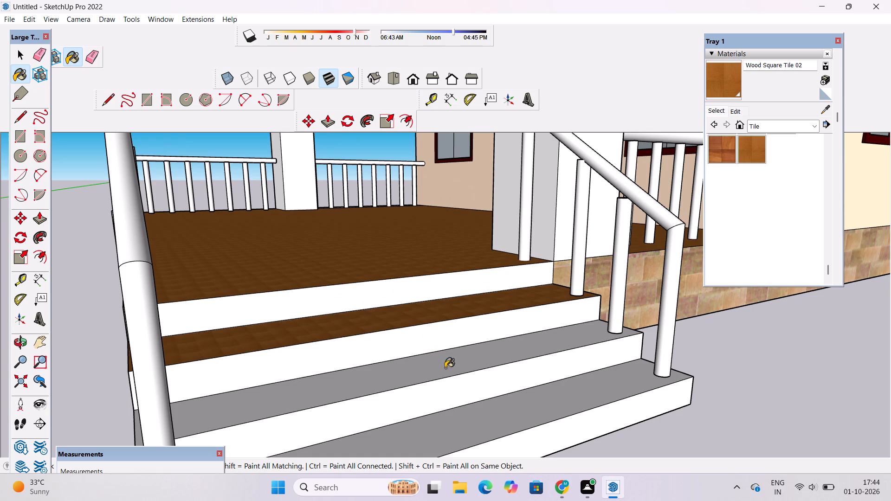
pyautogui.click(449, 384)
pyautogui.click(458, 407)
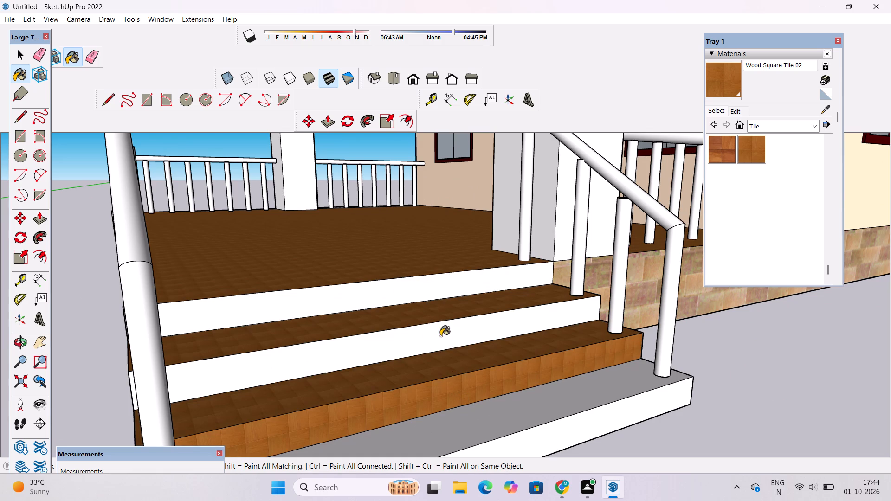
pyautogui.click(440, 336)
pyautogui.click(428, 287)
pyautogui.scroll(-4, 384, 199)
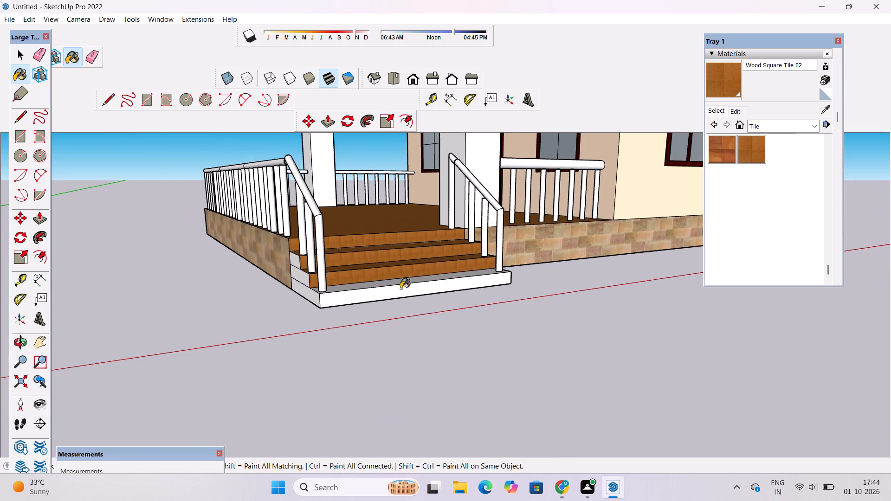
pyautogui.scroll(14, 402, 294)
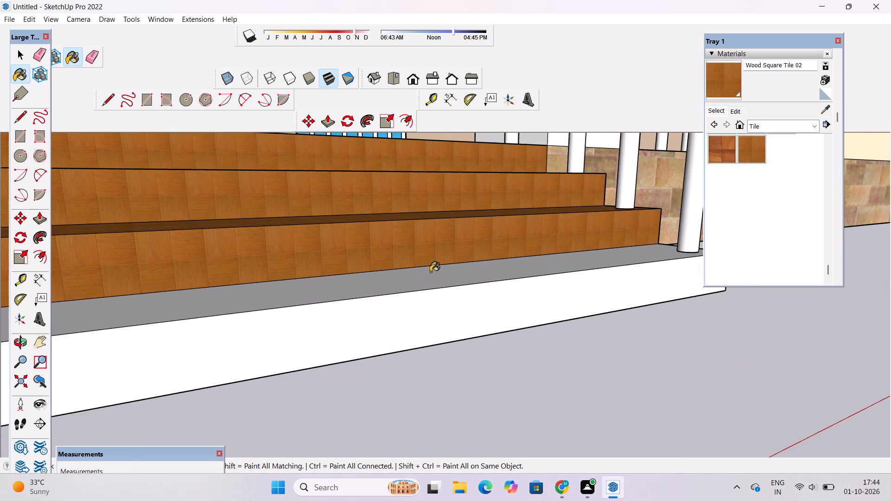
pyautogui.click(431, 272)
pyautogui.click(445, 304)
pyautogui.scroll(-6, 426, 284)
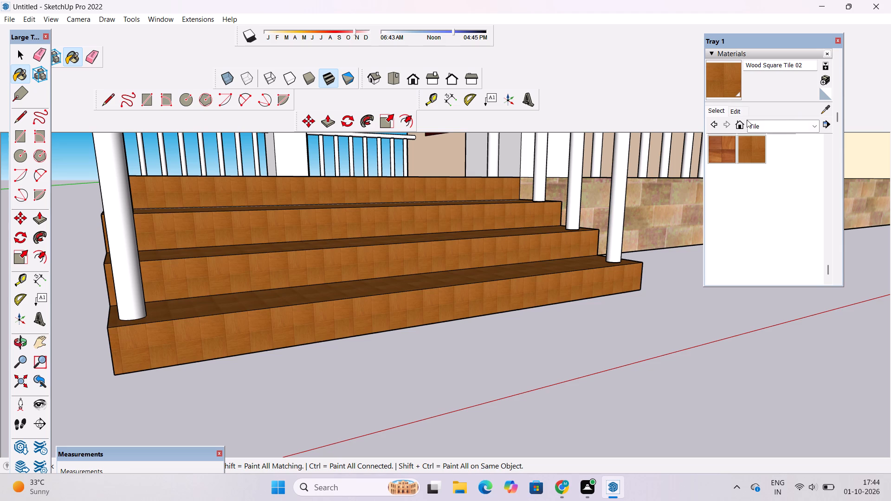
# Set the Wood Square Tile 02 texture height to 15'.
pyautogui.click(736, 113)
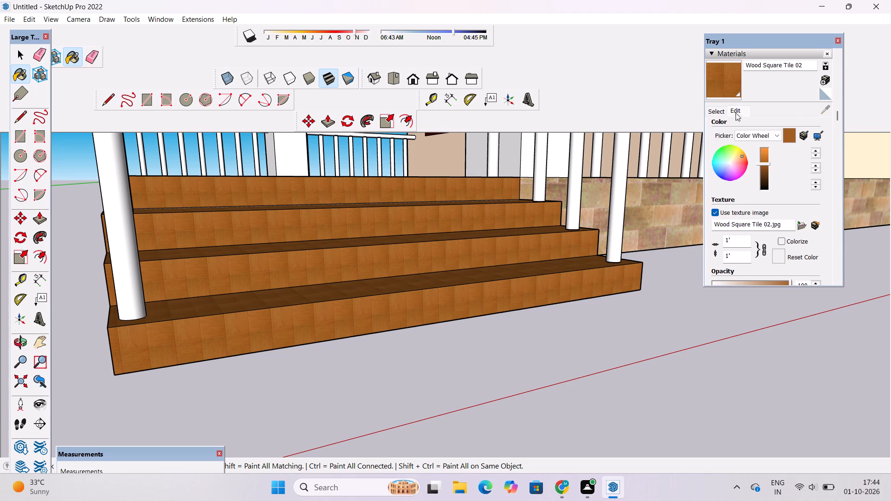
pyautogui.click(733, 257)
pyautogui.press('BackSpace')
pyautogui.press('5')
pyautogui.press("'")
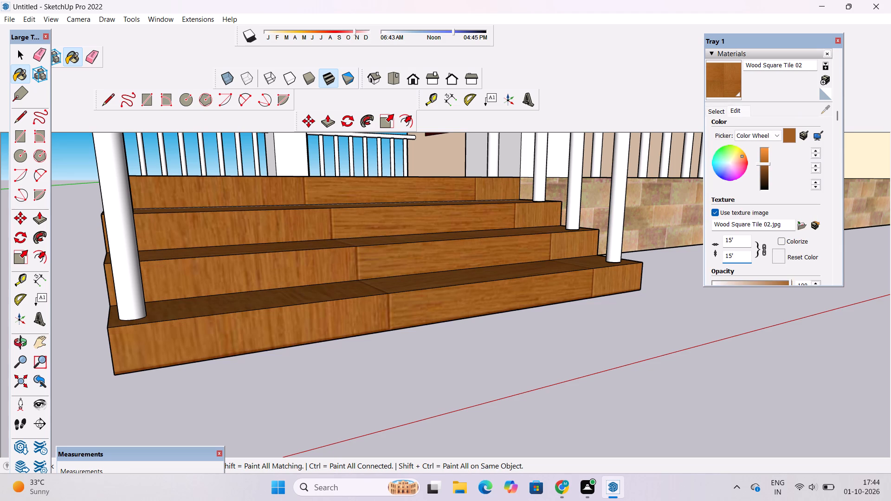
pyautogui.press('Return')
pyautogui.press('o')
# Correct the invalid texture height entry of Wood Square Tile 02 to 15'.
pyautogui.click(20, 338)
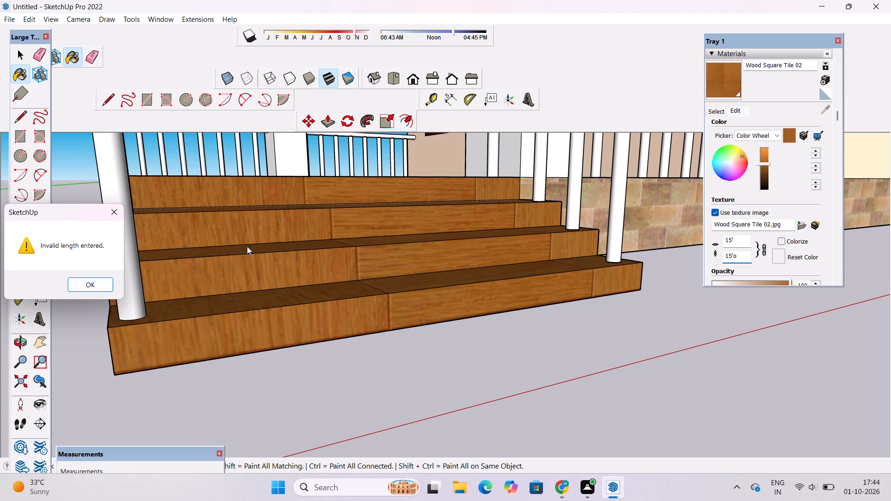
pyautogui.click(115, 215)
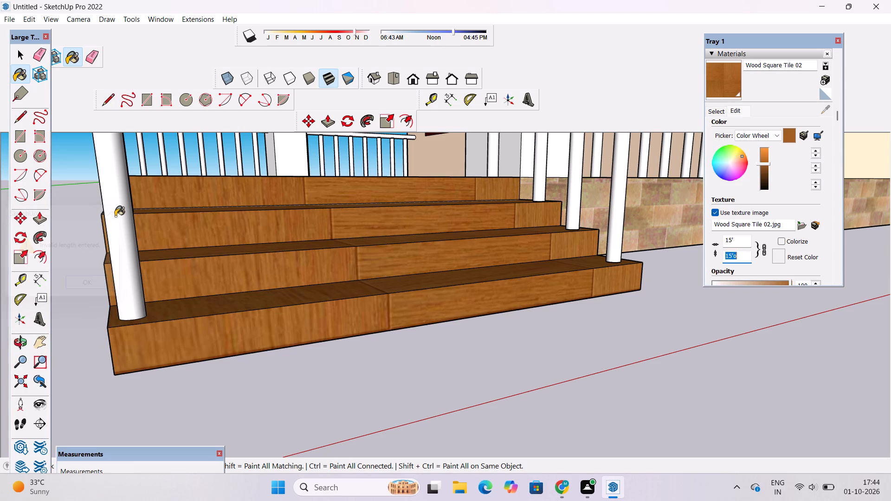
pyautogui.click(23, 344)
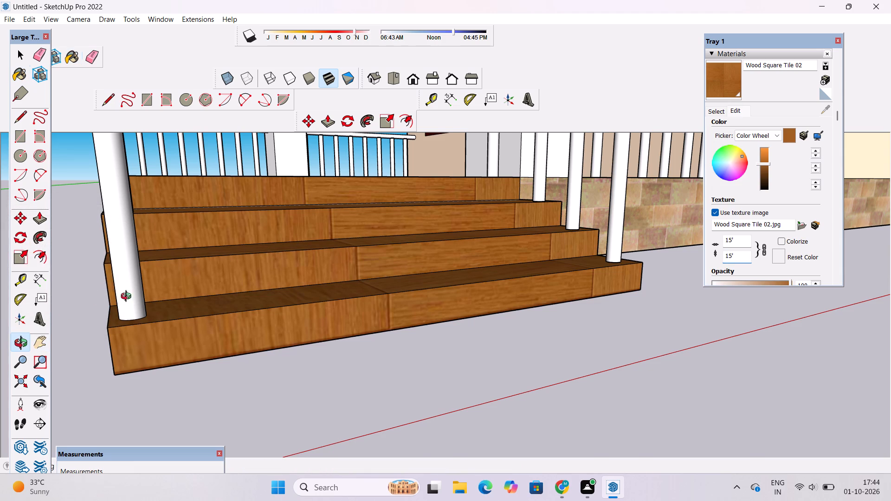
# Erase the dividing lines on the outer side face of the porch steps, beneath the long railing.
pyautogui.moveTo(318, 270); pyautogui.dragTo(275, 382)
pyautogui.scroll(-20, 278, 342)
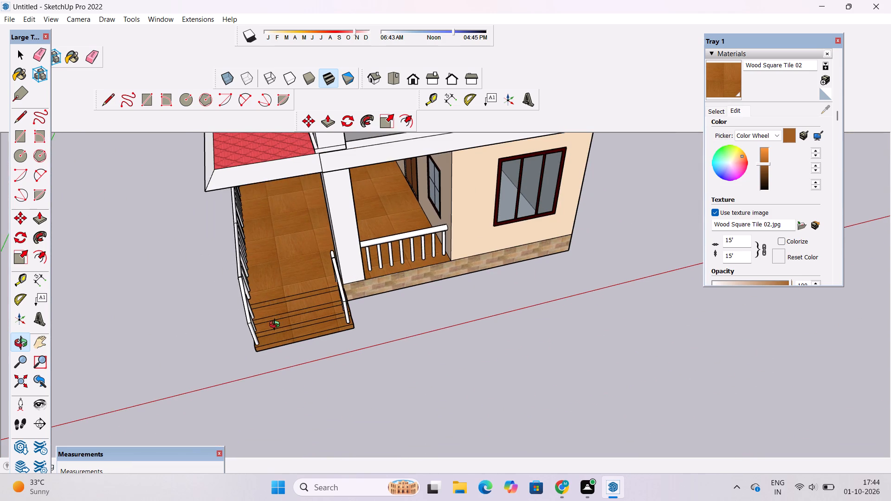
pyautogui.keyDown('shift'); pyautogui.moveTo(278, 326); pyautogui.dragTo(341, 320); pyautogui.keyUp('shift')
pyautogui.moveTo(318, 326); pyautogui.dragTo(425, 252)
pyautogui.scroll(7, 362, 331)
pyautogui.keyDown('shift'); pyautogui.moveTo(362, 321); pyautogui.dragTo(352, 333); pyautogui.keyUp('shift')
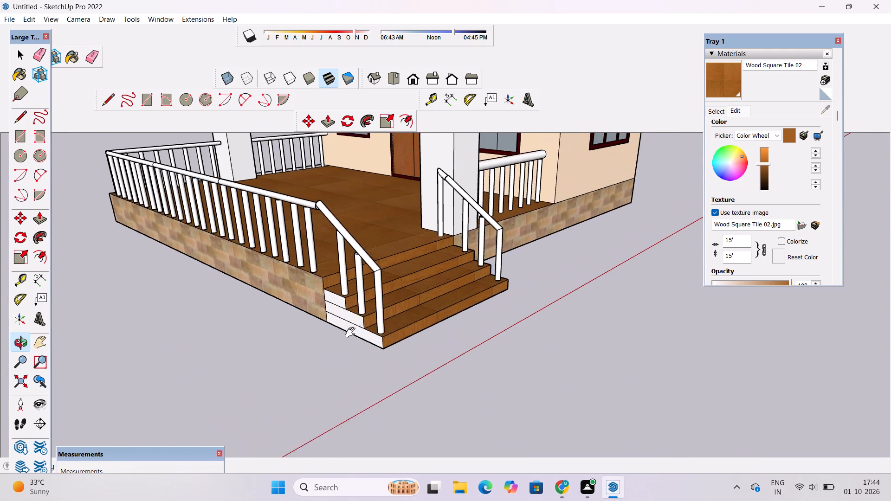
pyautogui.moveTo(355, 332); pyautogui.dragTo(372, 325)
pyautogui.press('e')
pyautogui.scroll(3, 346, 310)
pyautogui.moveTo(343, 298); pyautogui.dragTo(350, 321)
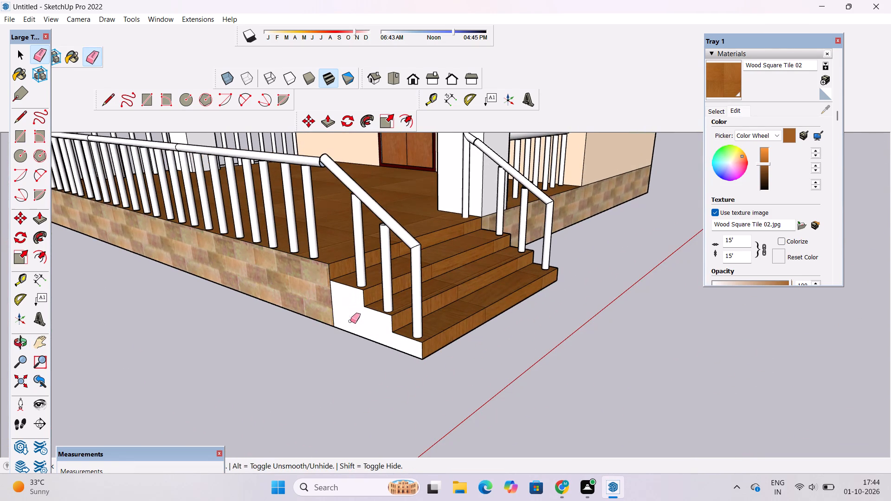
pyautogui.scroll(-5, 274, 321)
pyautogui.scroll(1, 454, 284)
# Erase the dividing lines on the opposite side face of the steps, next to the column and stone base.
pyautogui.press('o')
pyautogui.moveTo(561, 281); pyautogui.dragTo(276, 271)
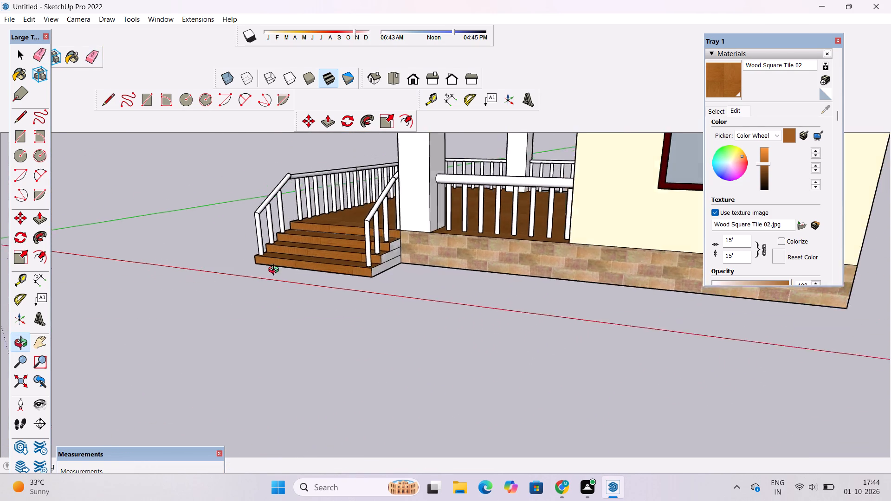
pyautogui.moveTo(276, 271); pyautogui.dragTo(263, 271)
pyautogui.scroll(8, 404, 238)
pyautogui.press('e')
pyautogui.moveTo(396, 250); pyautogui.dragTo(384, 269)
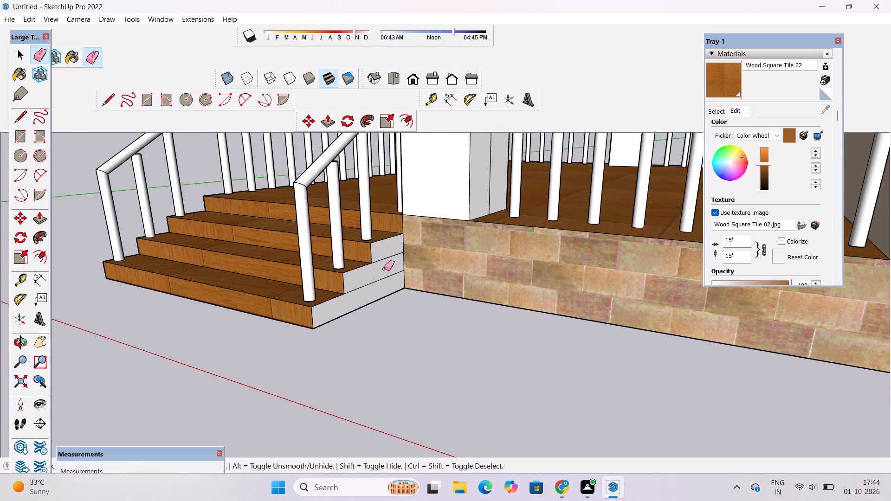
pyautogui.moveTo(384, 269); pyautogui.dragTo(374, 294)
# Paint both side faces of the porch steps with Wood Square Tile 02.
pyautogui.press('space')
pyautogui.click(717, 81)
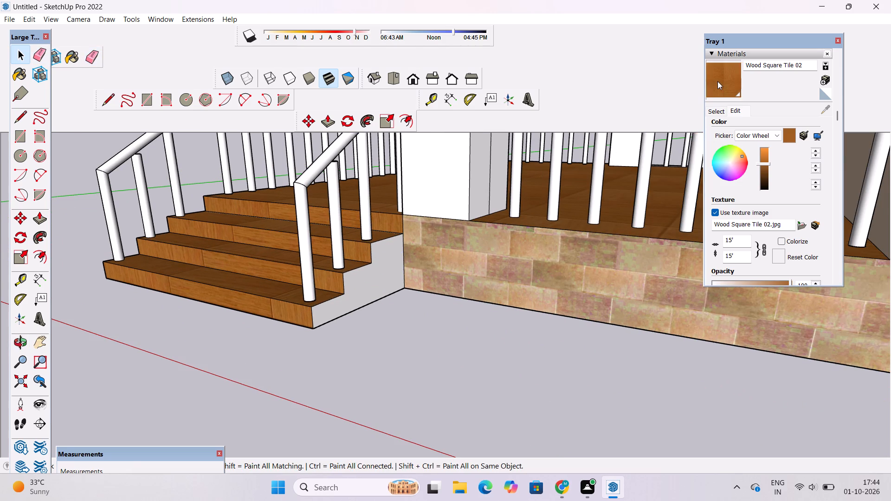
pyautogui.click(366, 283)
pyautogui.press('o')
pyautogui.scroll(-4, 439, 267)
pyautogui.moveTo(255, 282); pyautogui.dragTo(607, 265)
pyautogui.click(724, 76)
pyautogui.click(559, 270)
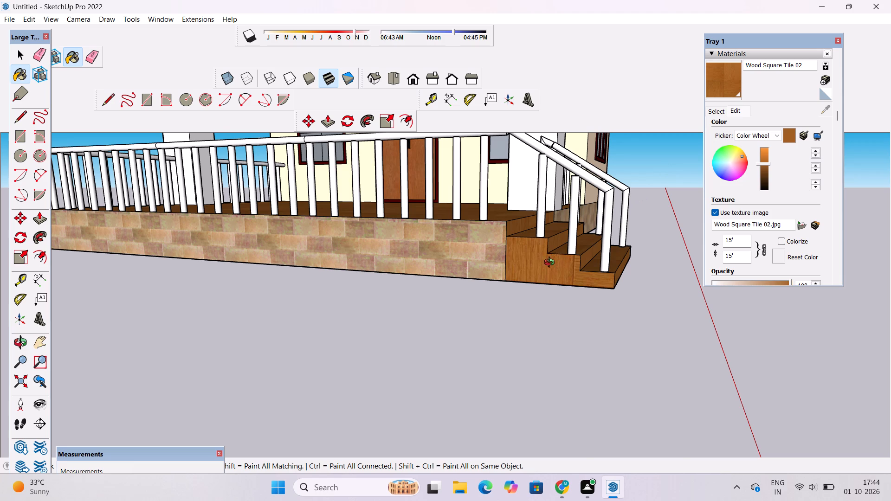
# Examine the painted porch floor, steps and railings from several sides.
pyautogui.press('o')
pyautogui.scroll(-12, 541, 259)
pyautogui.moveTo(571, 262); pyautogui.dragTo(429, 273)
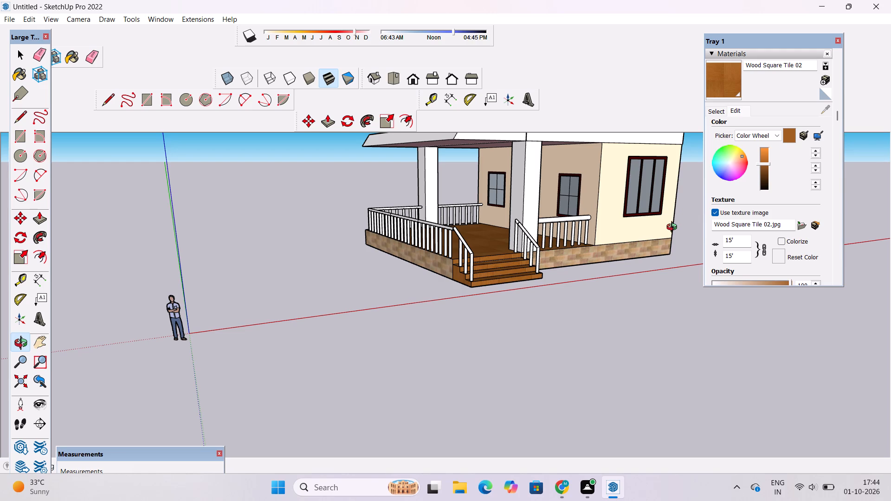
pyautogui.scroll(-3, 562, 280)
pyautogui.moveTo(576, 273); pyautogui.dragTo(498, 287)
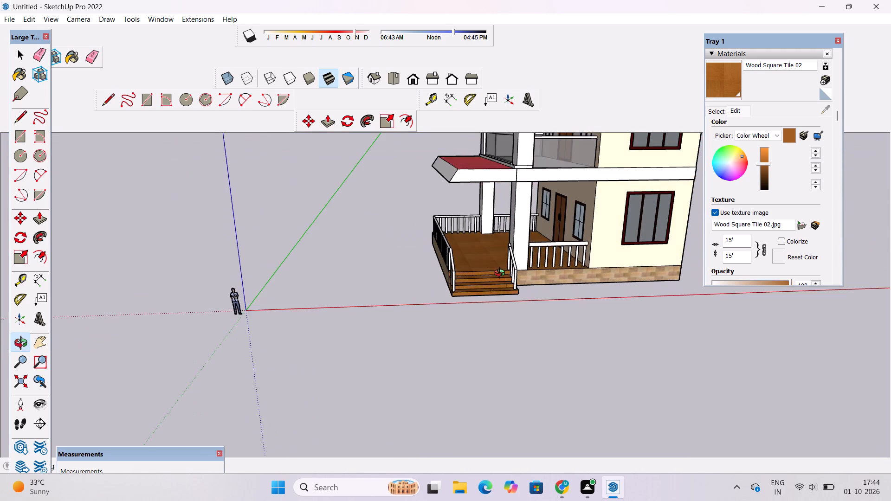
pyautogui.scroll(4, 524, 255)
pyautogui.moveTo(525, 262); pyautogui.dragTo(531, 303)
pyautogui.keyDown('shift'); pyautogui.moveTo(531, 303); pyautogui.dragTo(537, 322); pyautogui.keyUp('shift')
pyautogui.click(537, 322)
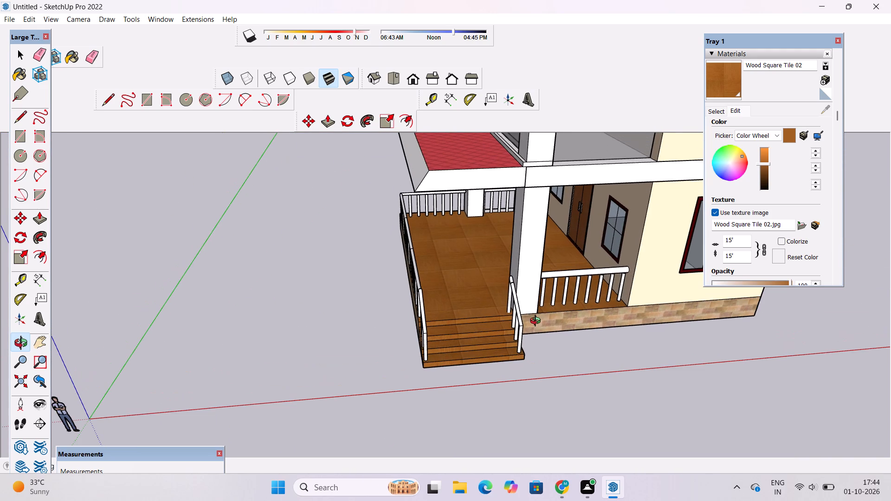
# Paint the short porch railing's top rail and the baluster nearest the house wall with 0137_Black from Colors-Named.
pyautogui.click(720, 112)
pyautogui.click(760, 130)
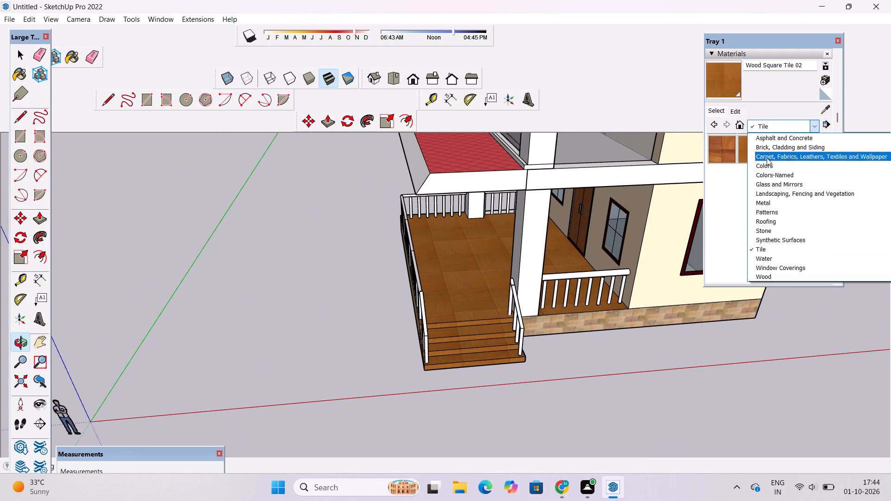
pyautogui.click(770, 172)
pyautogui.scroll(-11, 761, 220)
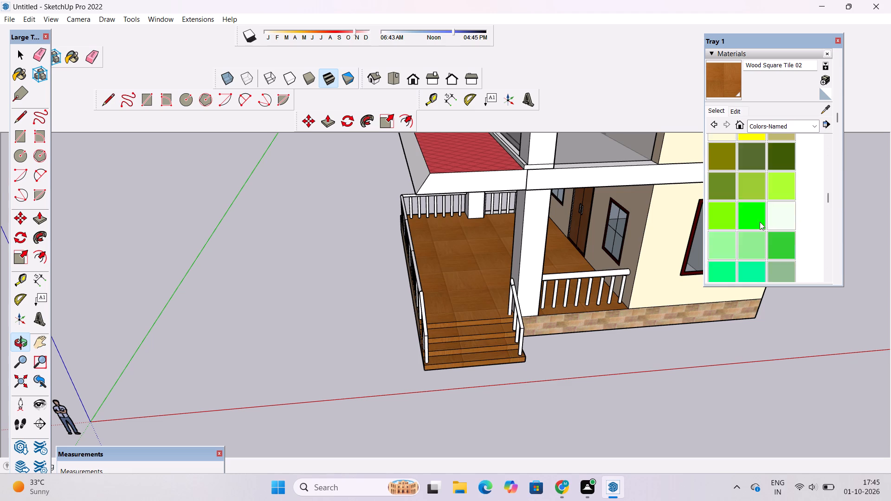
pyautogui.scroll(-15, 760, 222)
pyautogui.scroll(3, 758, 213)
pyautogui.click(755, 210)
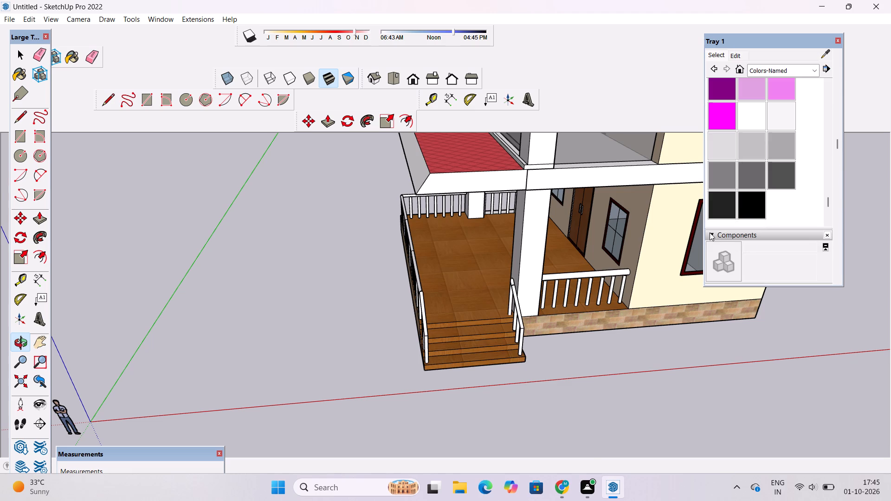
pyautogui.scroll(5, 625, 271)
pyautogui.click(625, 271)
pyautogui.scroll(5, 623, 288)
pyautogui.click(623, 288)
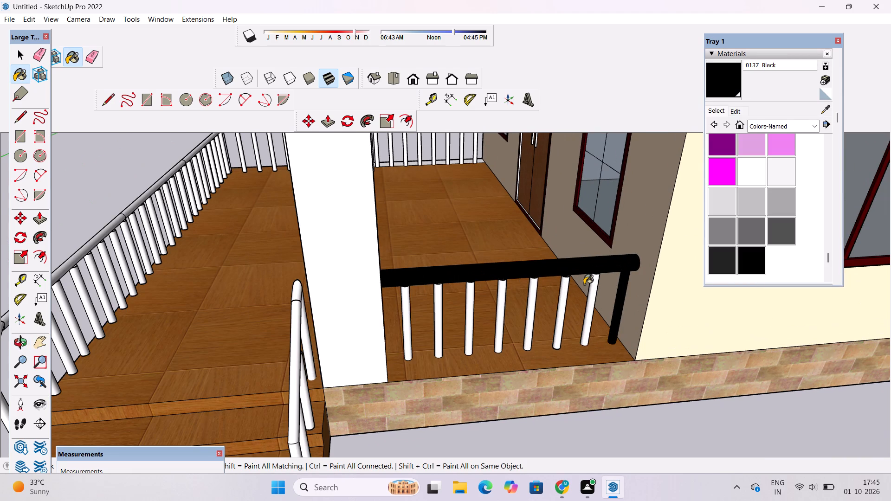
# Paint the remaining seven balusters of the short porch railing with 0137_Black.
pyautogui.click(592, 285)
pyautogui.scroll(5, 591, 285)
pyautogui.click(549, 281)
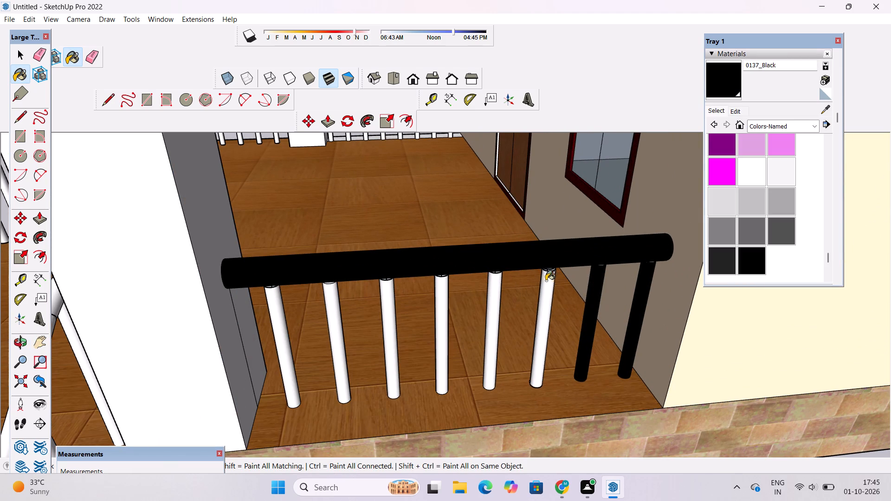
pyautogui.click(498, 281)
pyautogui.click(439, 291)
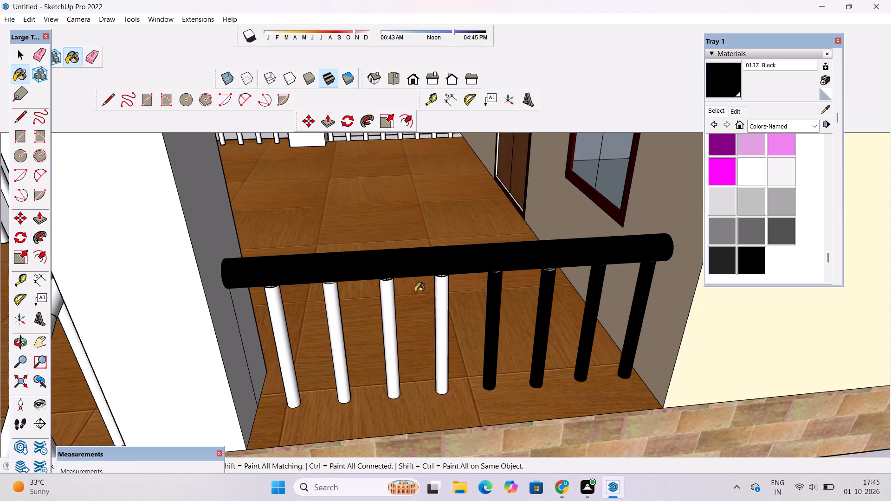
pyautogui.click(389, 297)
pyautogui.click(331, 292)
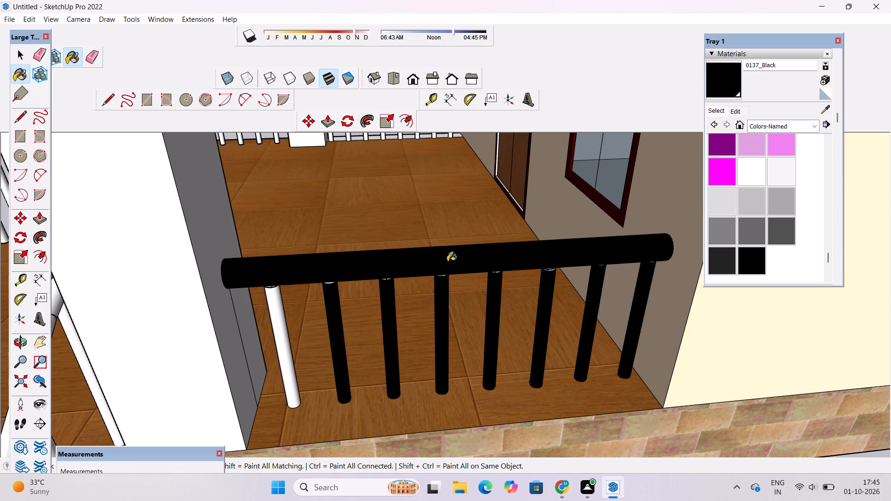
pyautogui.scroll(-15, 361, 260)
pyautogui.scroll(11, 420, 235)
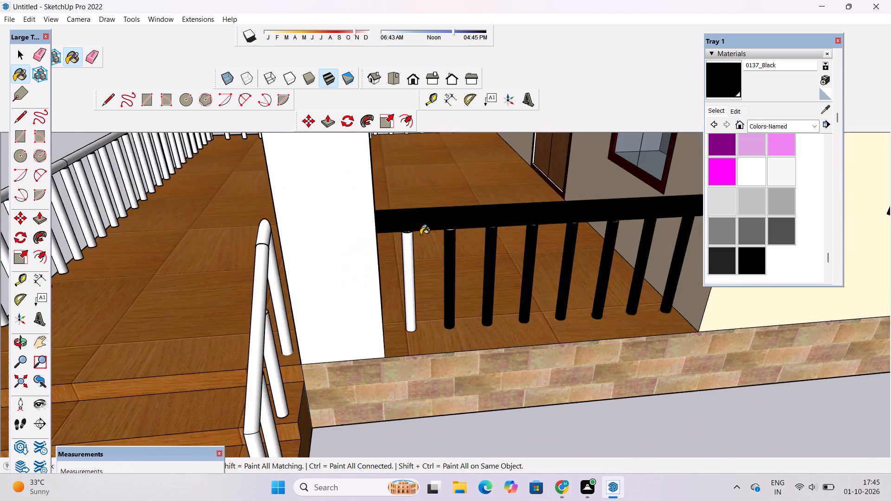
pyautogui.scroll(7, 420, 235)
pyautogui.click(385, 256)
# Paint the handrail, posts and balusters on the column side of the porch steps with 0137_Black.
pyautogui.scroll(-13, 390, 255)
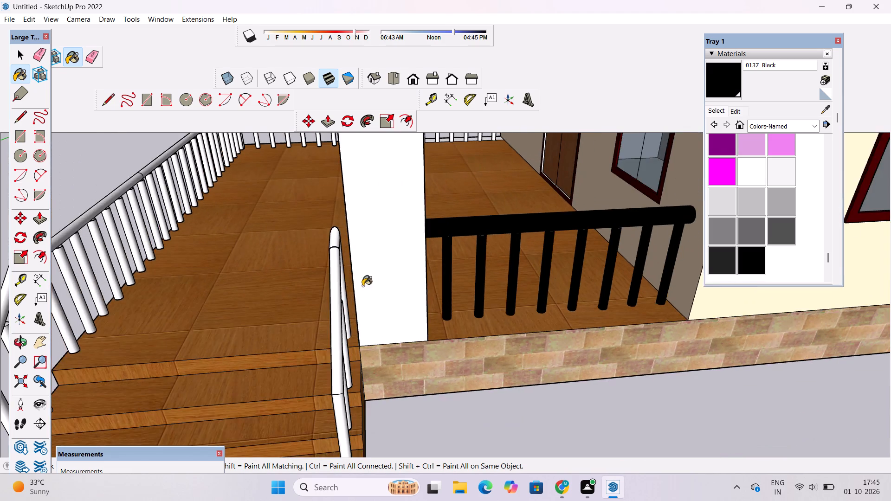
pyautogui.scroll(4, 336, 287)
pyautogui.click(335, 287)
pyautogui.scroll(4, 326, 244)
pyautogui.click(333, 207)
pyautogui.scroll(3, 348, 215)
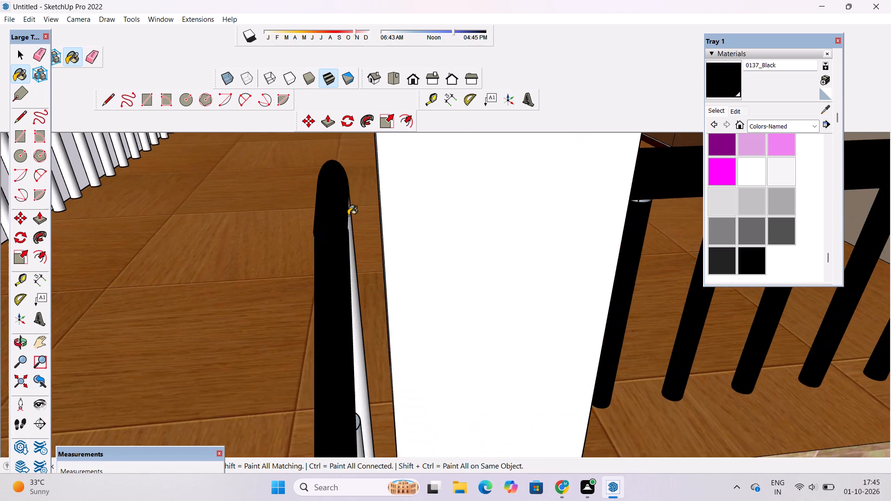
pyautogui.scroll(5, 348, 215)
pyautogui.click(350, 238)
pyautogui.scroll(-11, 353, 208)
pyautogui.scroll(1, 339, 310)
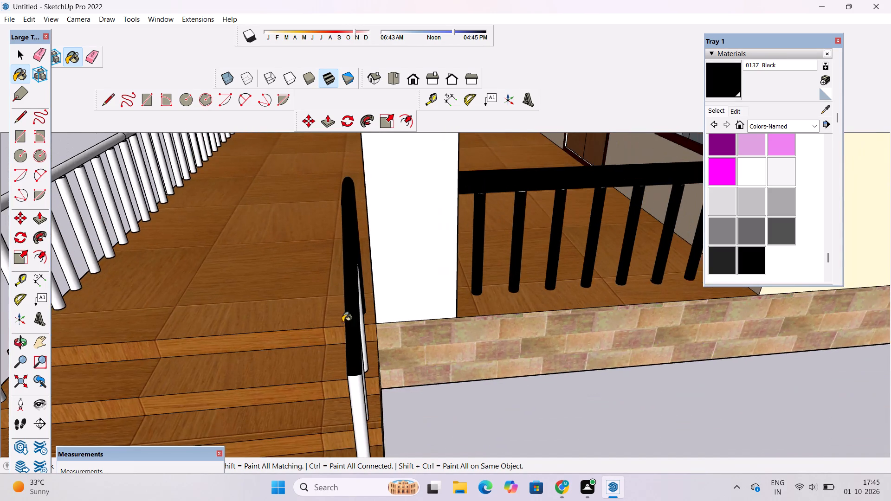
pyautogui.scroll(1, 342, 322)
pyautogui.scroll(-3, 347, 307)
pyautogui.scroll(15, 330, 444)
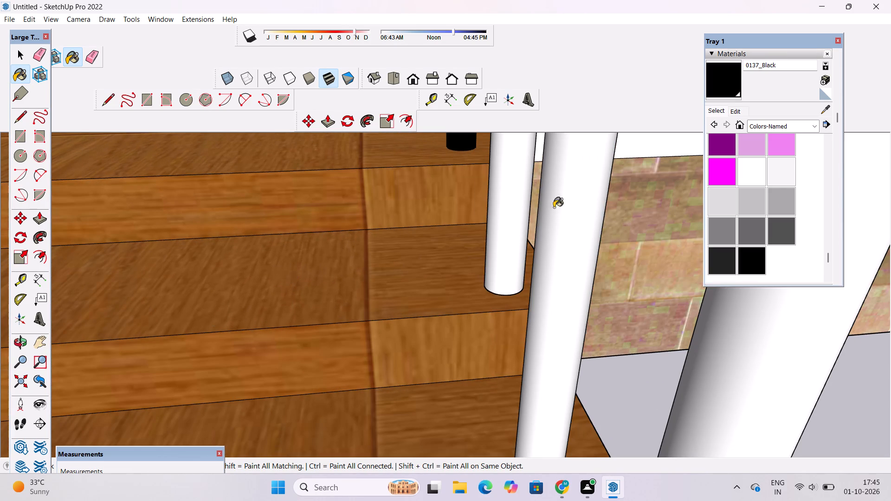
pyautogui.click(490, 214)
pyautogui.click(552, 209)
pyautogui.scroll(-6, 518, 196)
pyautogui.click(604, 247)
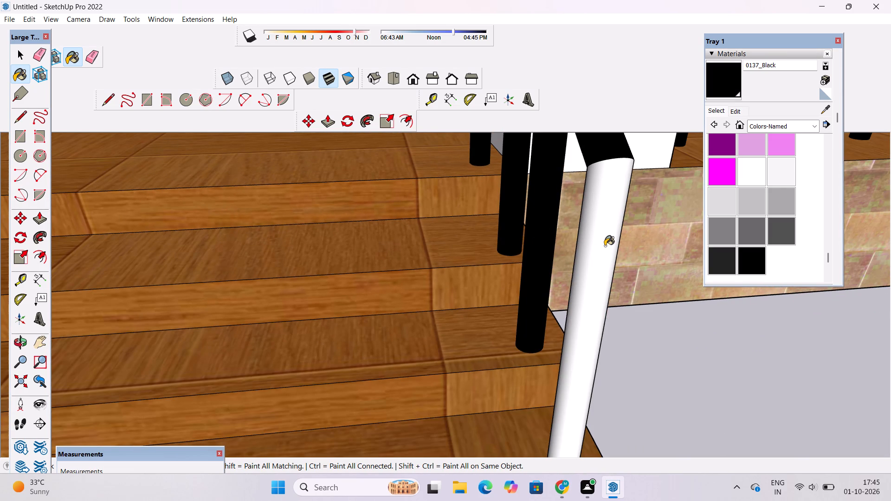
pyautogui.scroll(-14, 558, 211)
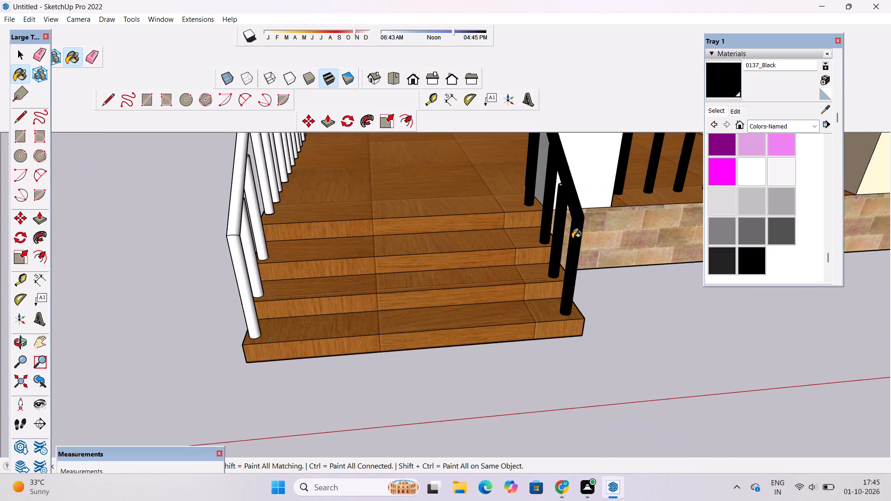
# Paint the handrail, end post and balusters on the outer side of the porch steps with 0137_Black.
pyautogui.scroll(-1, 572, 238)
pyautogui.scroll(5, 258, 246)
pyautogui.click(278, 221)
pyautogui.click(280, 211)
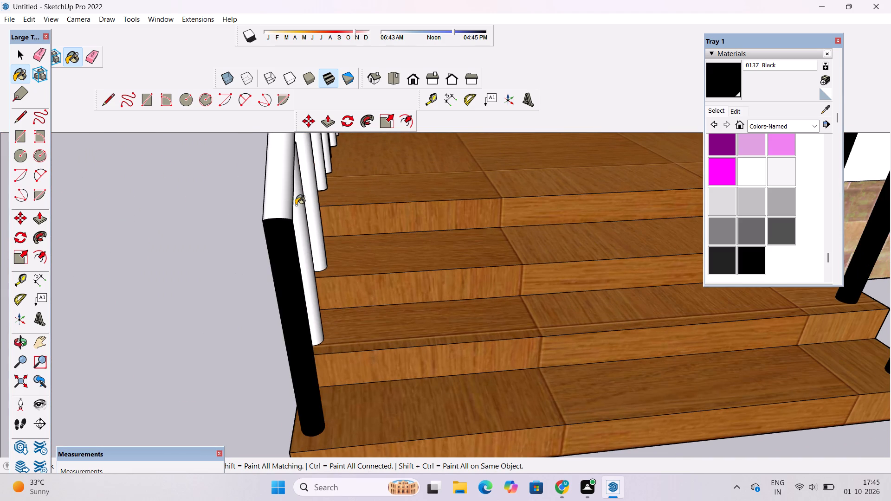
pyautogui.click(296, 205)
pyautogui.click(305, 191)
pyautogui.scroll(-11, 280, 272)
pyautogui.scroll(1, 317, 175)
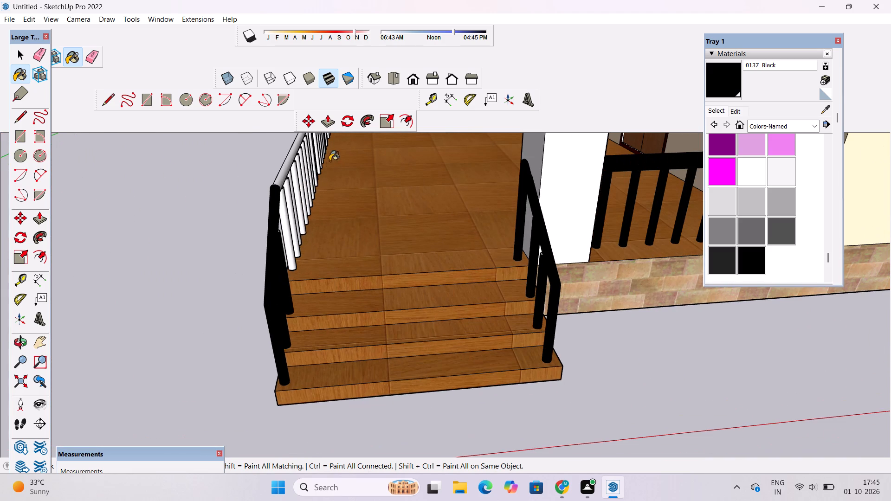
# Paint the long porch railing's top rail section and the four balusters nearest the steps with 0137_Black.
pyautogui.click(285, 173)
pyautogui.scroll(5, 285, 224)
pyautogui.click(286, 217)
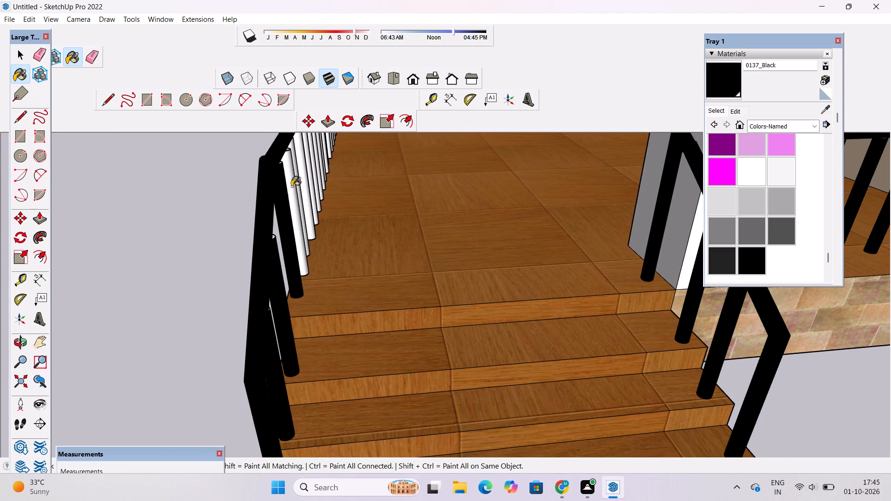
pyautogui.click(291, 186)
pyautogui.click(300, 172)
pyautogui.click(296, 161)
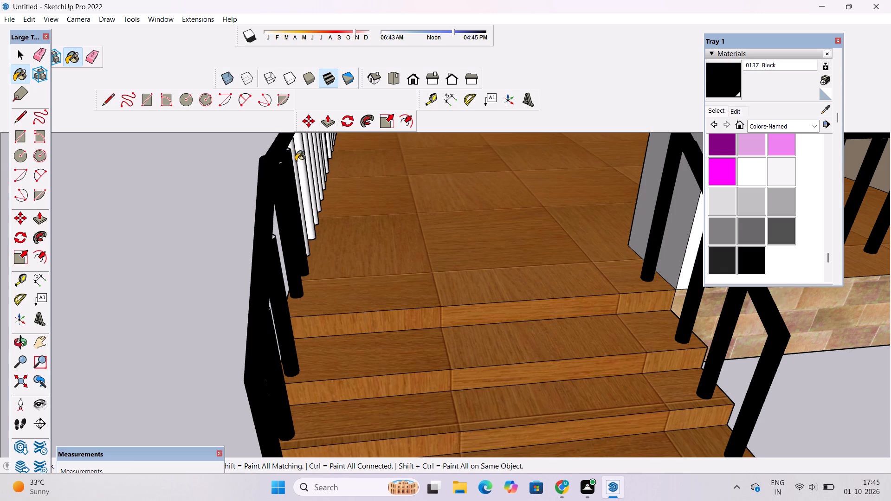
# Paint the next five balusters and the adjoining top rail section of the long porch railing with 0137_Black.
pyautogui.press('o')
pyautogui.scroll(-12, 295, 165)
pyautogui.moveTo(277, 244); pyautogui.dragTo(414, 233)
pyautogui.scroll(-5, 415, 232)
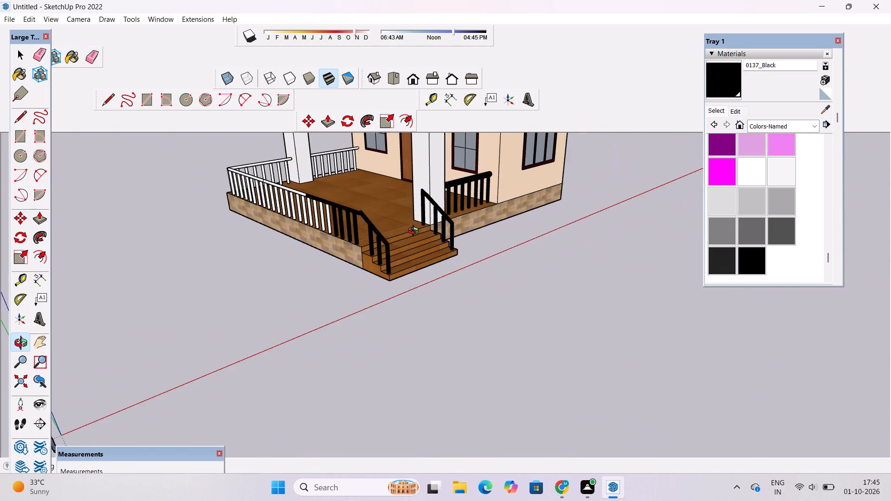
pyautogui.keyDown('shift'); pyautogui.moveTo(414, 232); pyautogui.dragTo(390, 312); pyautogui.keyUp('shift')
pyautogui.scroll(3, 278, 286)
pyautogui.moveTo(271, 291); pyautogui.dragTo(335, 286)
pyautogui.scroll(3, 353, 290)
pyautogui.moveTo(351, 295); pyautogui.dragTo(351, 262)
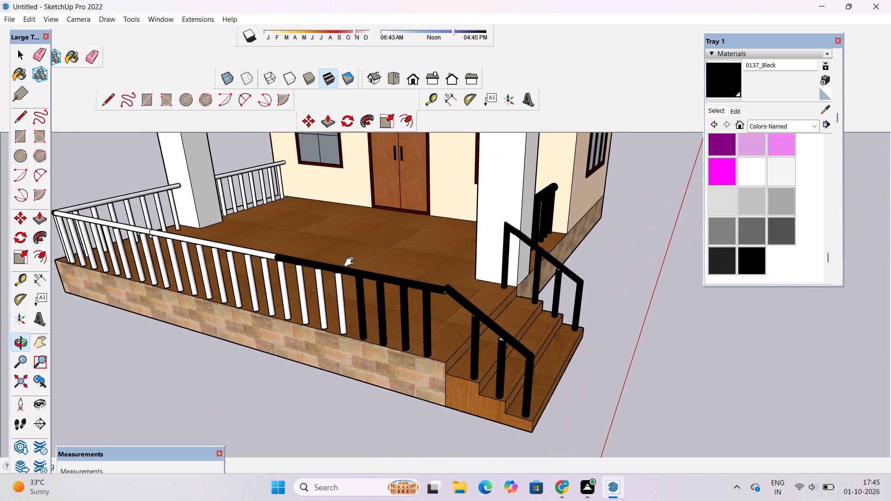
pyautogui.moveTo(351, 262); pyautogui.dragTo(351, 256)
pyautogui.click(720, 80)
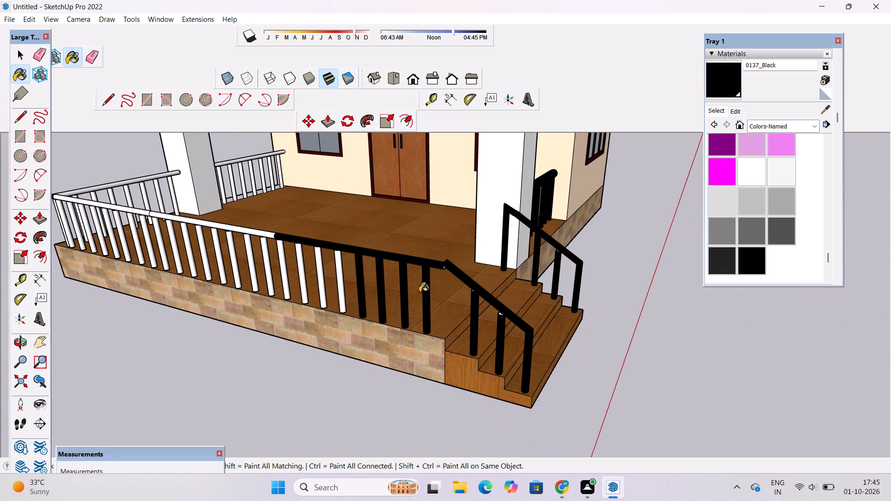
pyautogui.scroll(2, 419, 292)
pyautogui.click(316, 261)
pyautogui.click(284, 254)
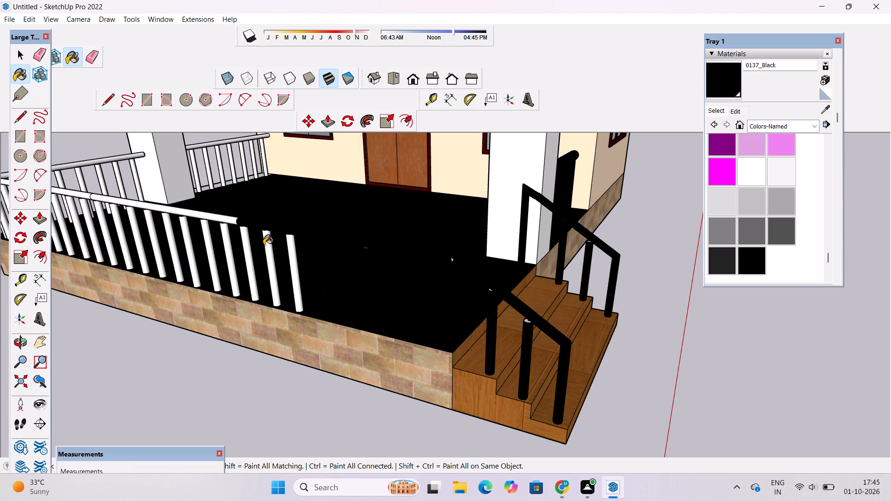
pyautogui.hotkey('ctrl', 'z')
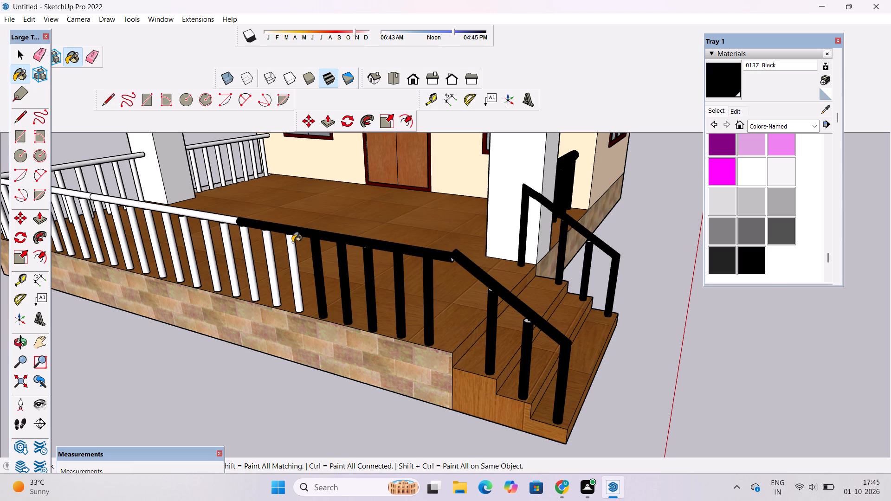
pyautogui.click(291, 243)
pyautogui.scroll(3, 278, 250)
pyautogui.click(262, 238)
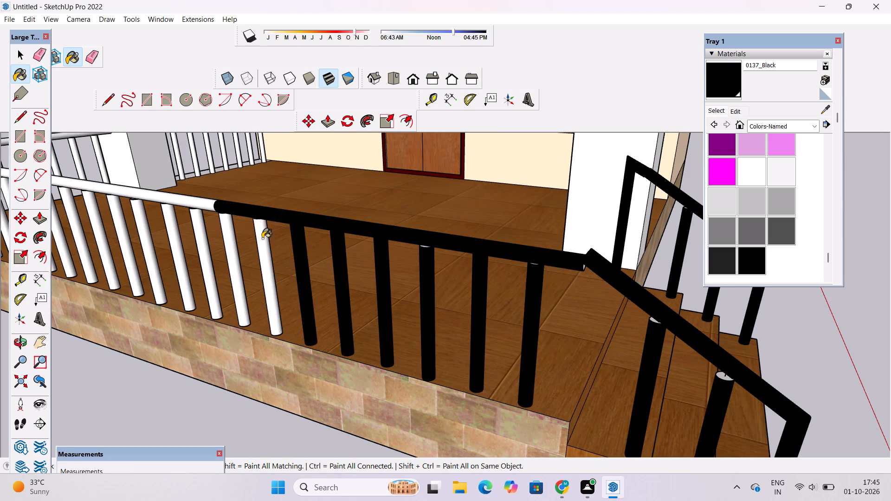
pyautogui.click(226, 241)
pyautogui.click(199, 224)
pyautogui.click(200, 203)
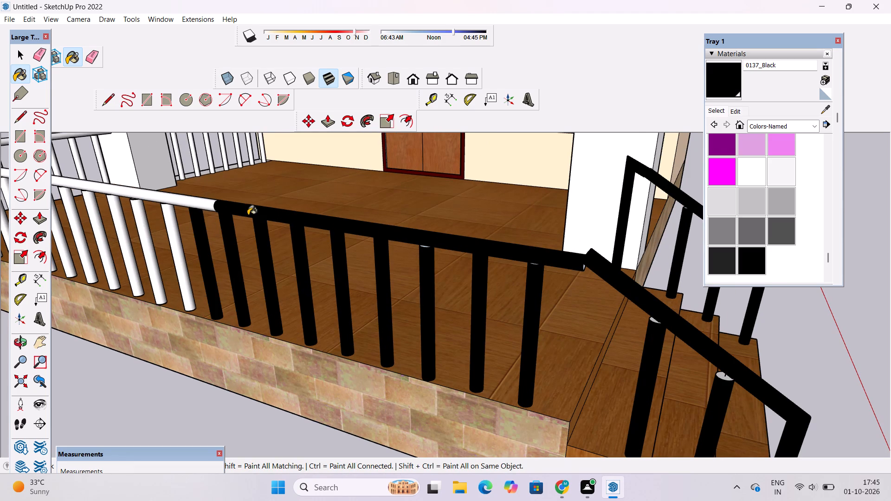
pyautogui.scroll(-4, 330, 247)
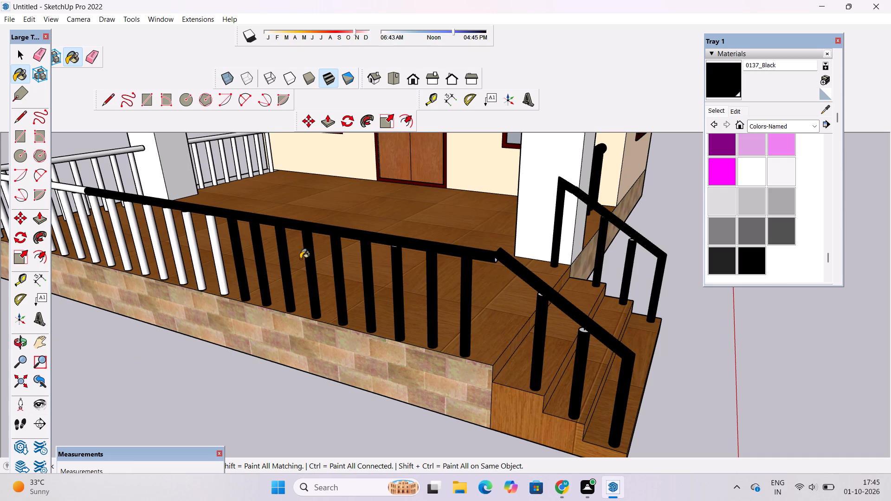
# Paint five more balusters of the long porch railing, continuing toward the far corner, with 0137_Black.
pyautogui.scroll(3, 210, 250)
pyautogui.click(212, 231)
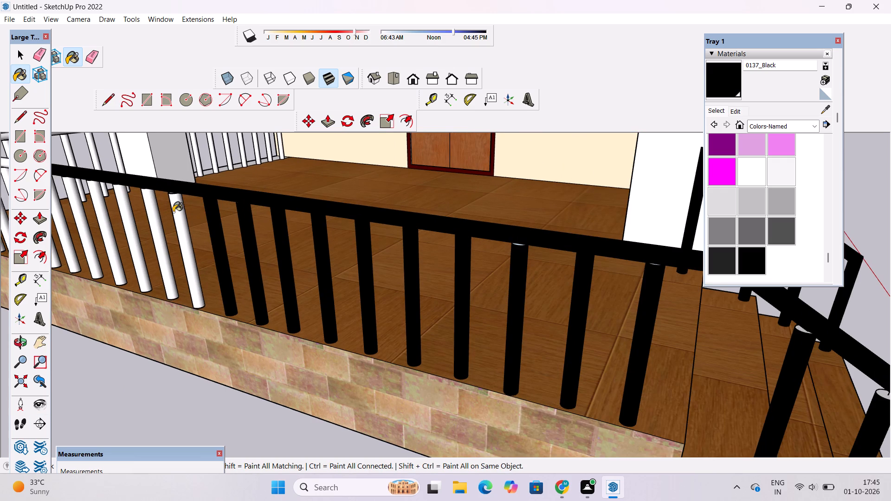
pyautogui.click(177, 207)
pyautogui.scroll(-5, 307, 269)
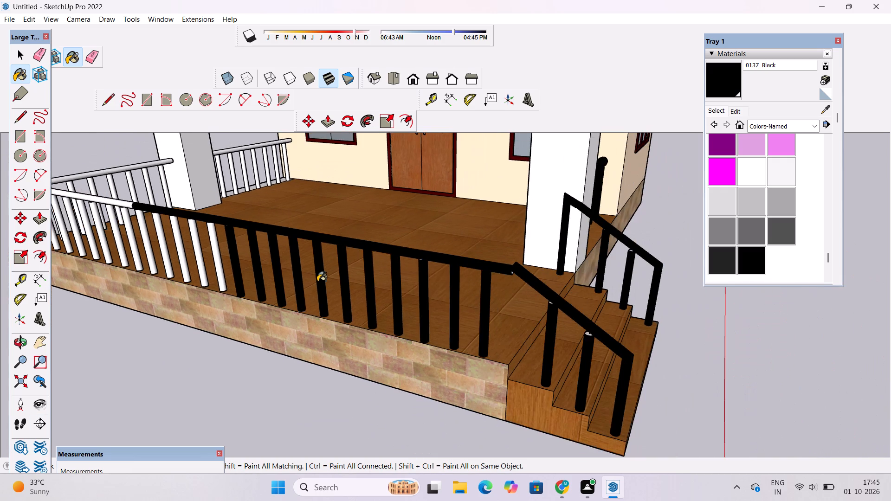
pyautogui.scroll(8, 215, 217)
pyautogui.click(207, 236)
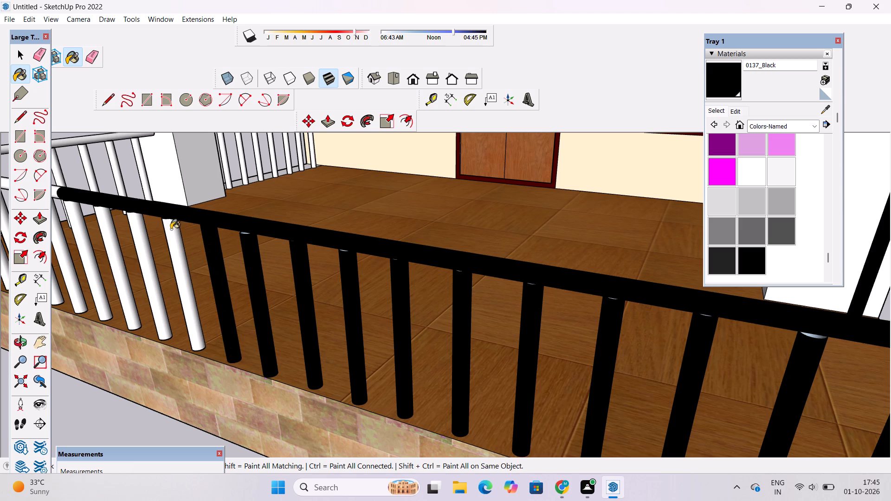
pyautogui.click(172, 228)
pyautogui.click(141, 226)
pyautogui.scroll(-12, 332, 243)
pyautogui.scroll(2, 228, 180)
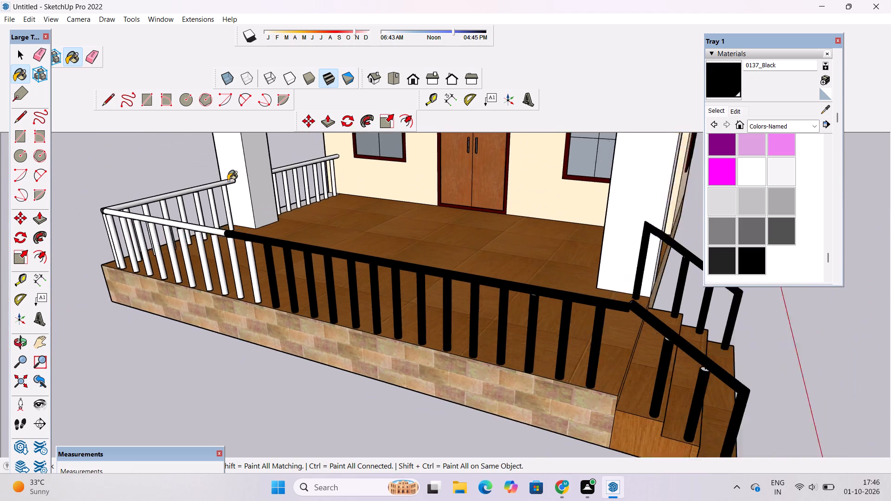
# Paint the top rail and six balusters of the side railing between the porch corner and the column with 0137_Black.
pyautogui.scroll(2, 228, 180)
pyautogui.click(216, 183)
pyautogui.click(205, 204)
pyautogui.click(224, 194)
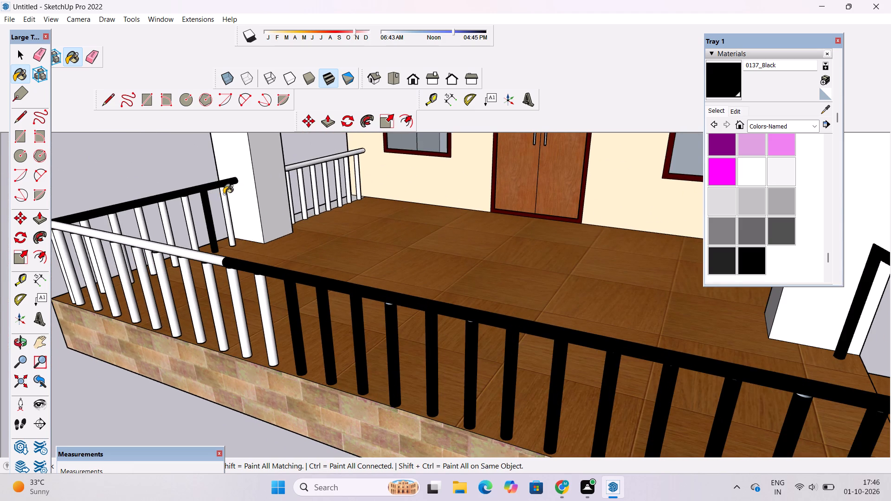
pyautogui.click(187, 212)
pyautogui.click(165, 217)
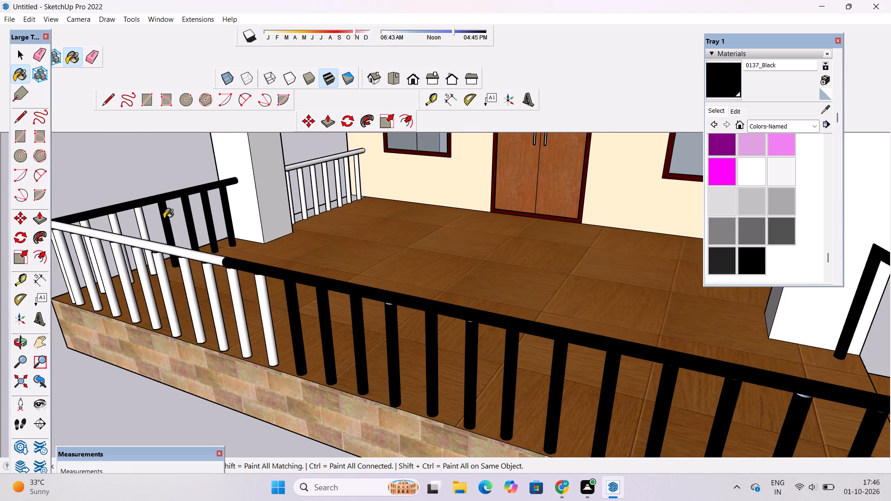
pyautogui.scroll(-1, 162, 227)
pyautogui.scroll(3, 155, 229)
pyautogui.click(141, 214)
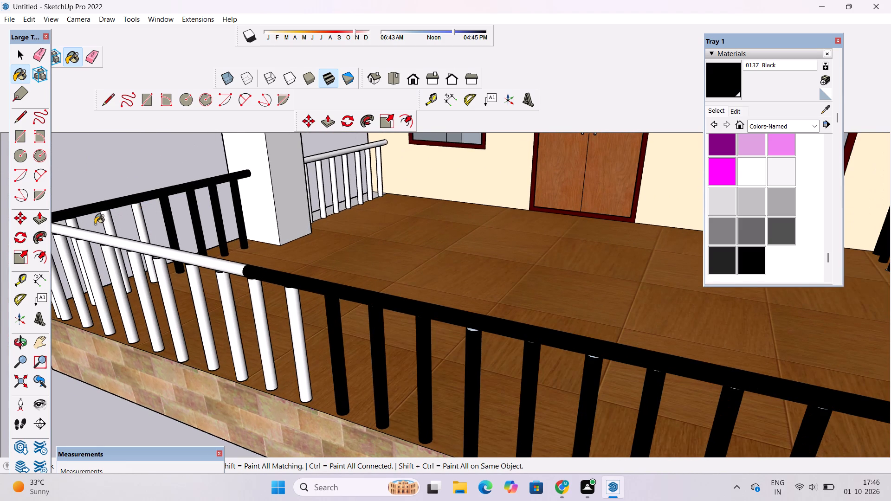
pyautogui.click(106, 218)
pyautogui.scroll(-2, 254, 218)
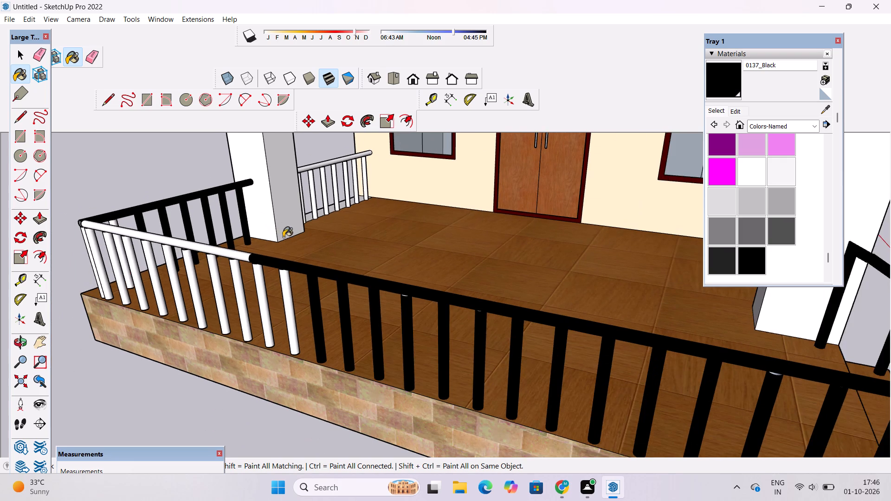
pyautogui.scroll(-1, 288, 243)
pyautogui.scroll(3, 219, 215)
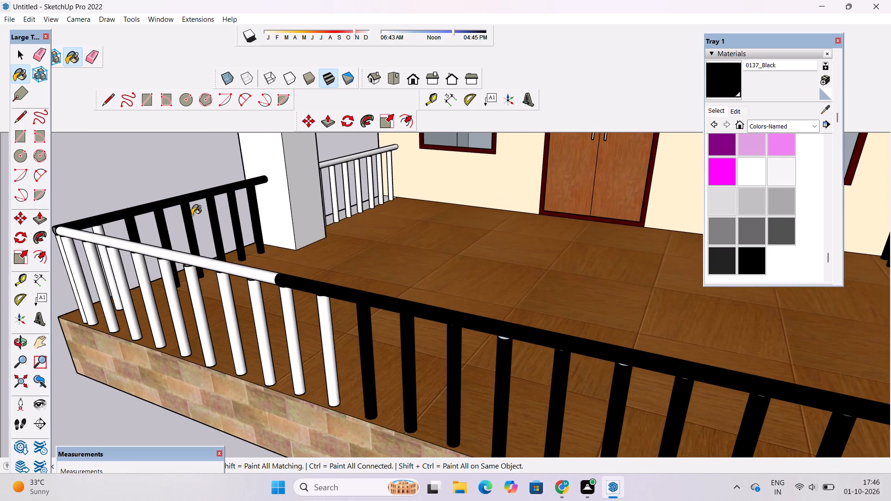
# Paint the long railing's last top rail section, three balusters near the corner, and the side railing's remaining baluster with 0137_Black.
pyautogui.scroll(8, 128, 217)
pyautogui.click(85, 259)
pyautogui.click(80, 233)
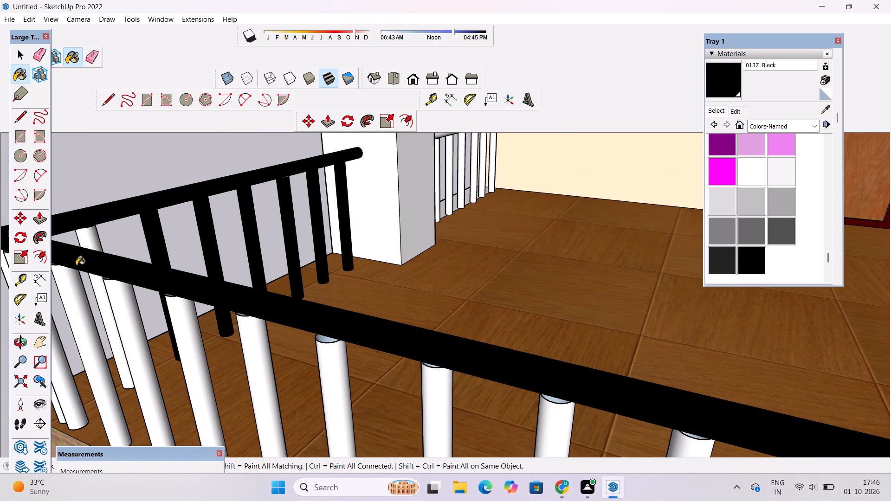
pyautogui.click(71, 275)
pyautogui.scroll(-2, 122, 253)
pyautogui.scroll(2, 124, 294)
pyautogui.click(124, 286)
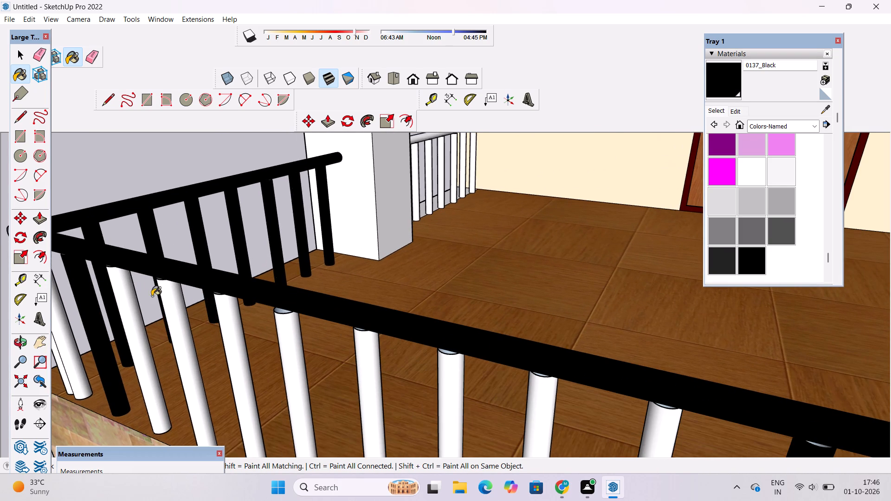
pyautogui.click(165, 291)
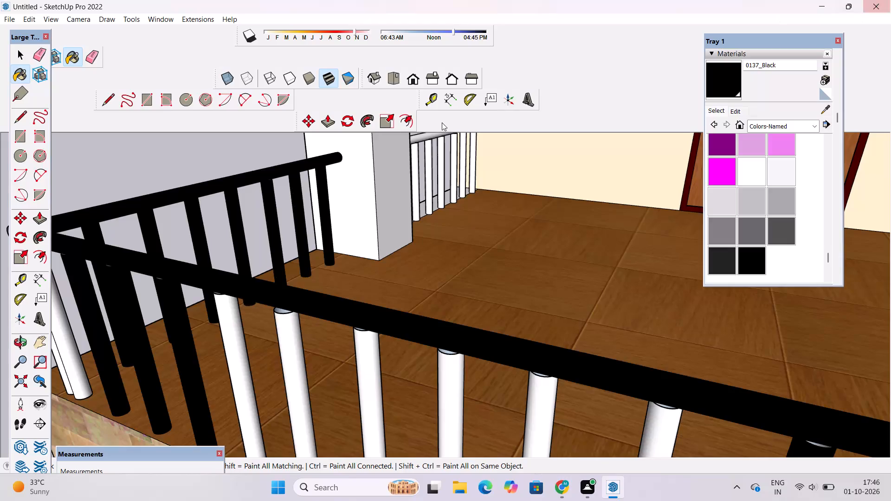
# Paint the eight remaining balusters of the long porch railing, including the two at the corner, with 0137_Black.
pyautogui.scroll(-9, 373, 196)
pyautogui.scroll(10, 379, 276)
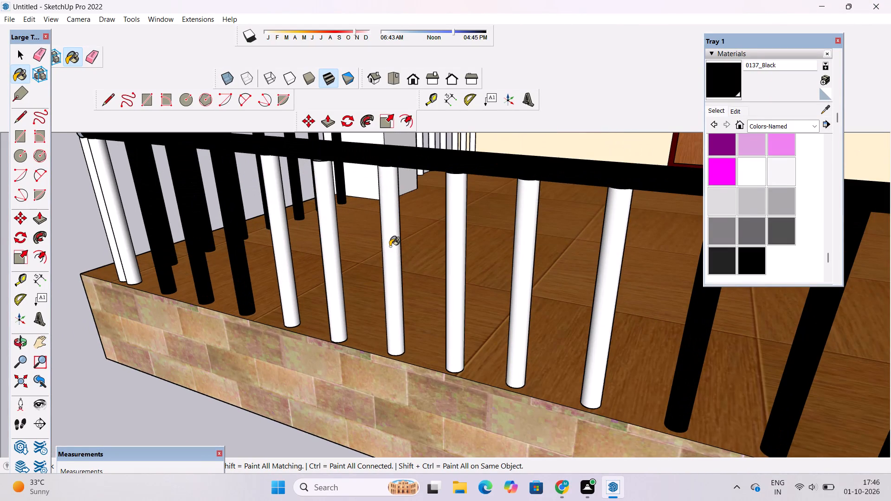
pyautogui.click(390, 247)
pyautogui.click(456, 228)
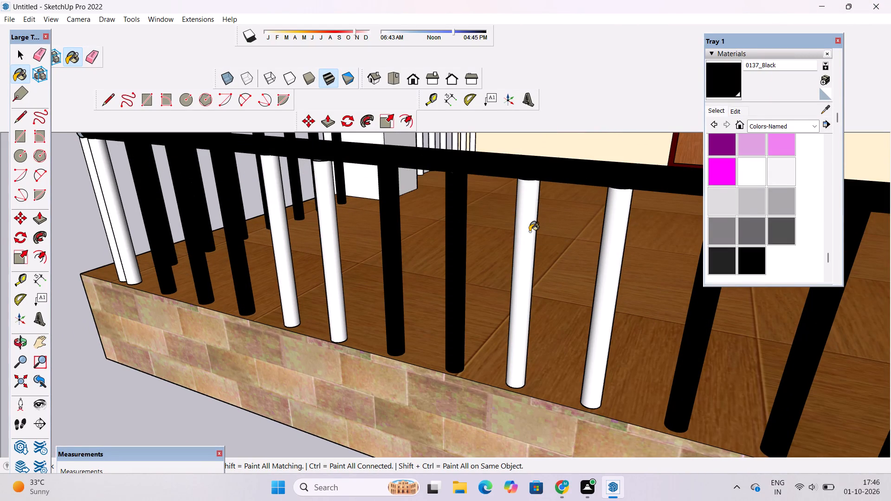
pyautogui.click(529, 231)
pyautogui.click(621, 224)
pyautogui.scroll(-5, 516, 234)
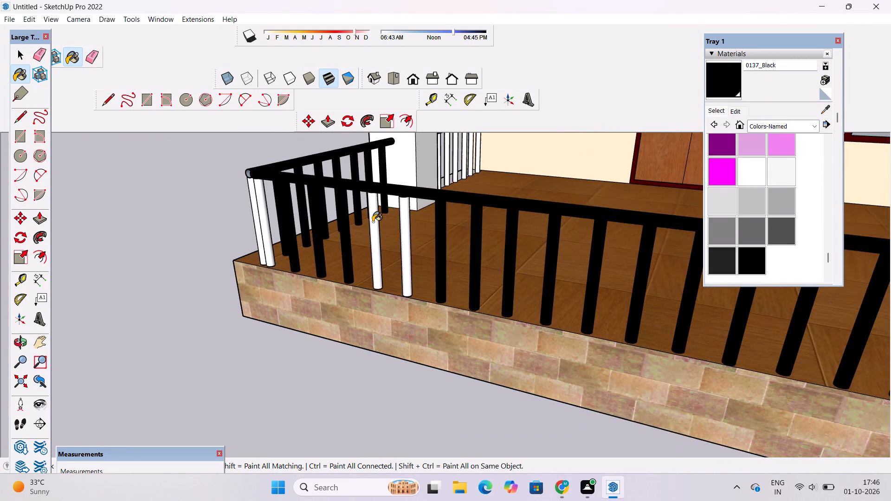
pyautogui.scroll(4, 373, 222)
pyautogui.click(379, 214)
pyautogui.click(425, 212)
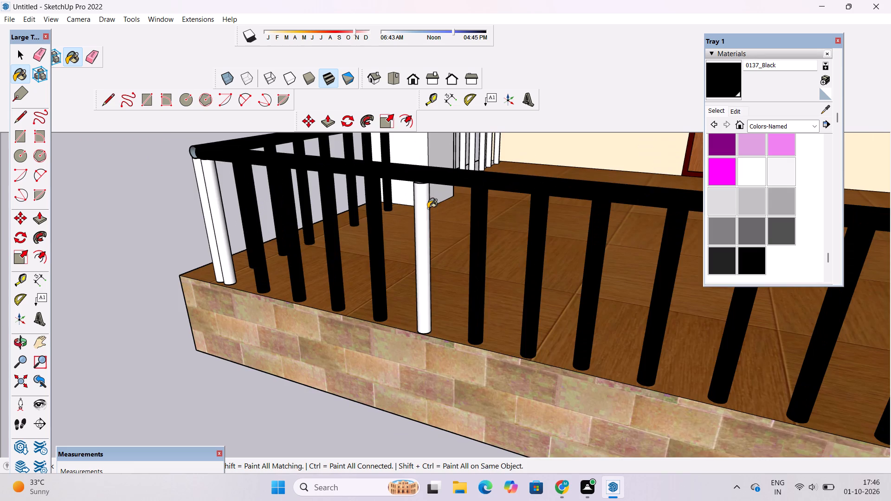
pyautogui.scroll(-2, 428, 208)
pyautogui.scroll(3, 226, 223)
pyautogui.scroll(4, 232, 171)
pyautogui.click(264, 160)
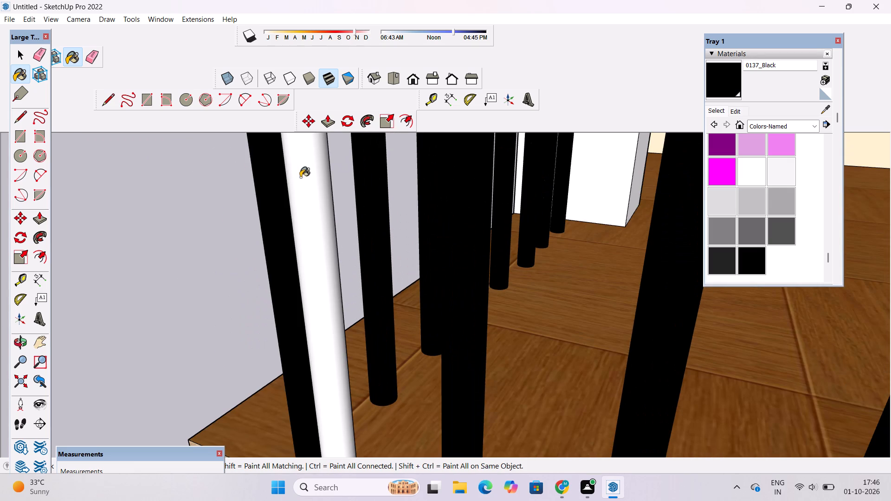
pyautogui.click(300, 177)
pyautogui.scroll(-12, 241, 199)
pyautogui.scroll(6, 419, 126)
pyautogui.scroll(-3, 391, 194)
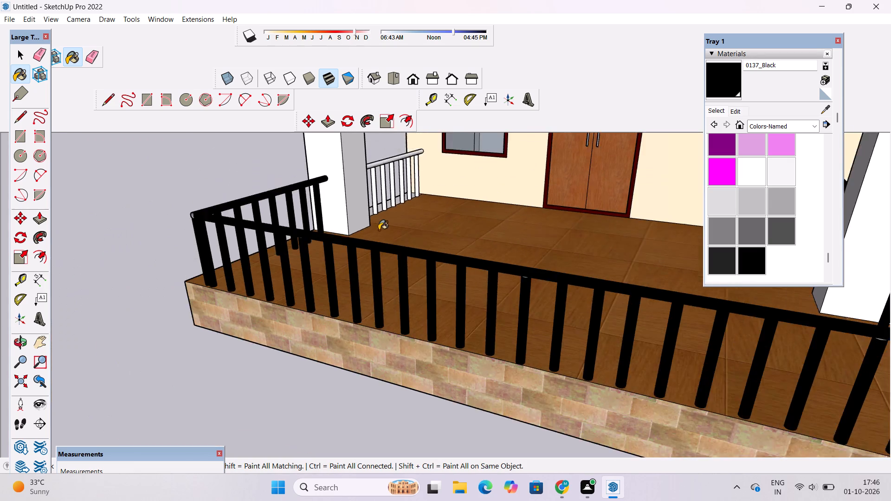
# Paint the top rail and seven balusters of the railing between the far column and the house wall with 0137_Black.
pyautogui.scroll(-4, 379, 230)
pyautogui.scroll(9, 395, 158)
pyautogui.click(404, 172)
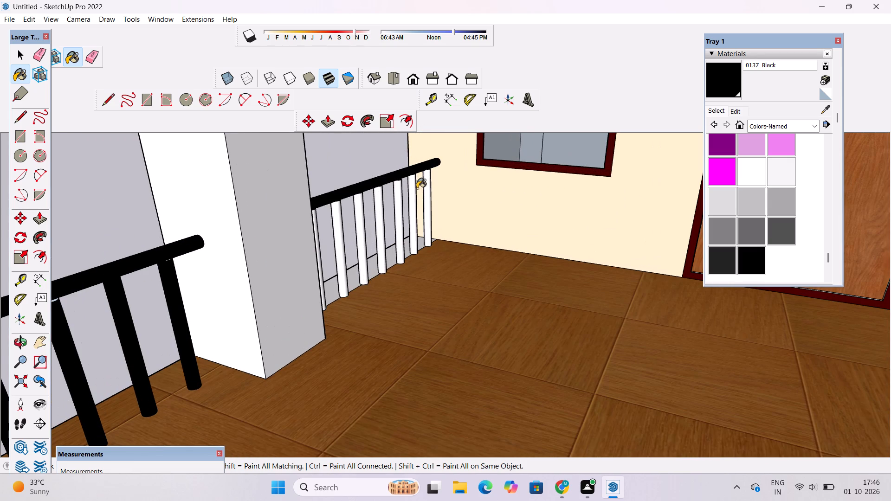
pyautogui.click(426, 179)
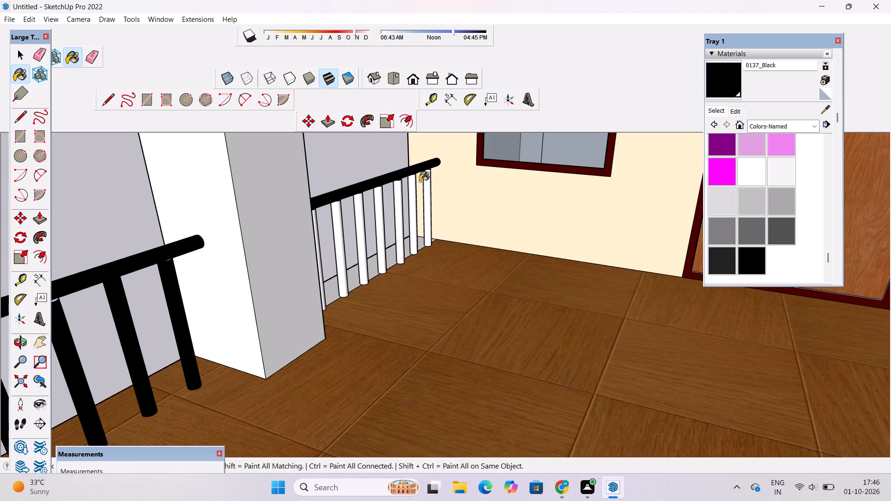
pyautogui.click(412, 189)
pyautogui.click(400, 198)
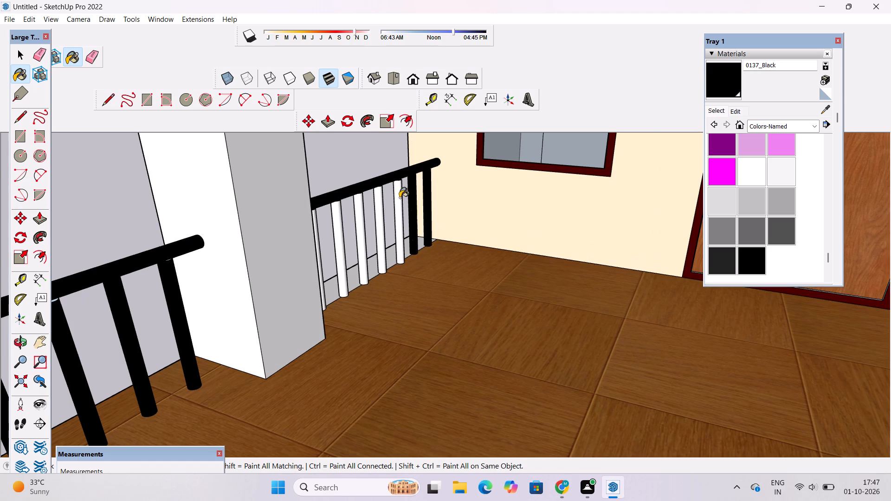
pyautogui.click(380, 206)
pyautogui.click(358, 214)
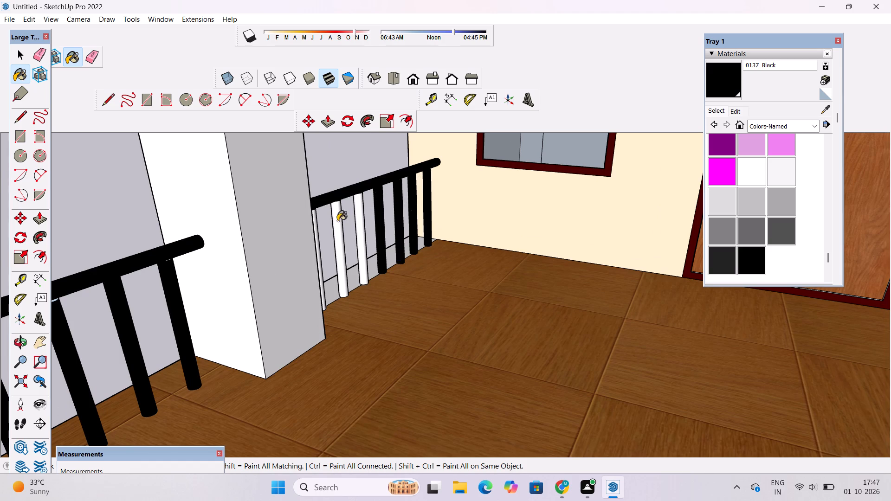
pyautogui.scroll(8, 337, 221)
pyautogui.click(356, 200)
pyautogui.click(250, 231)
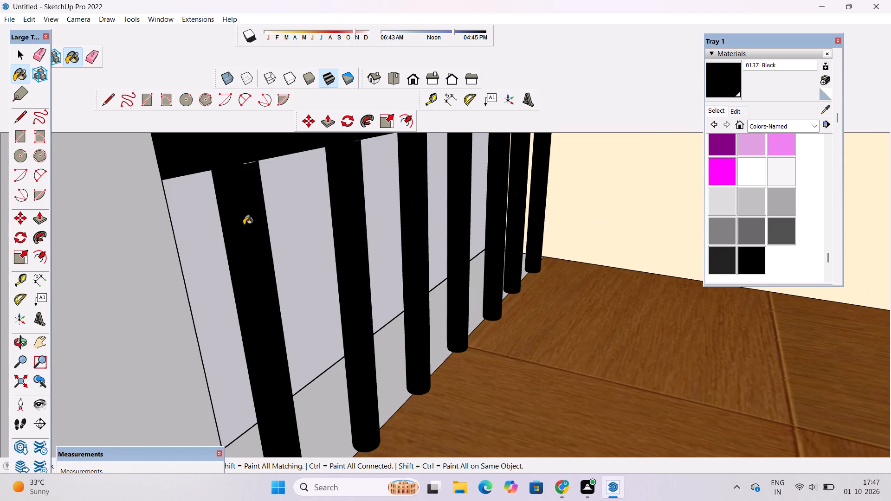
pyautogui.scroll(-14, 221, 188)
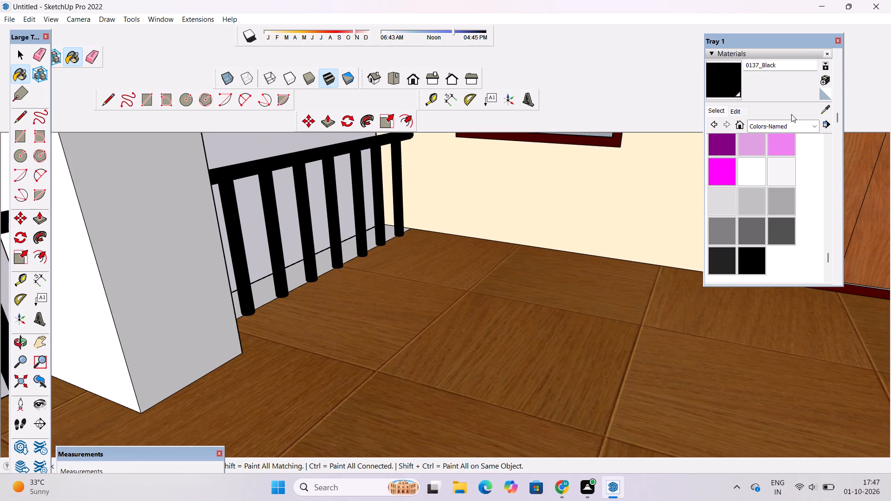
# Edit the 0137_Black material, raising its brightness slightly to turn the railings dark charcoal gray.
pyautogui.click(738, 112)
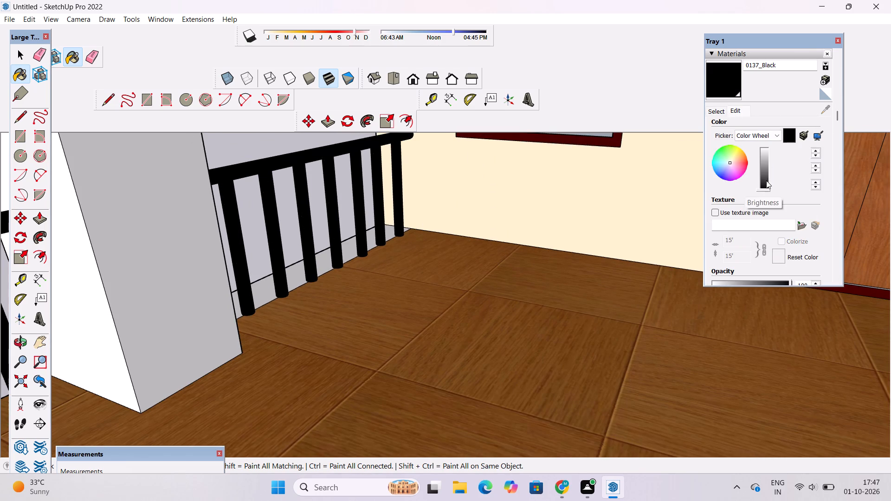
pyautogui.click(766, 180)
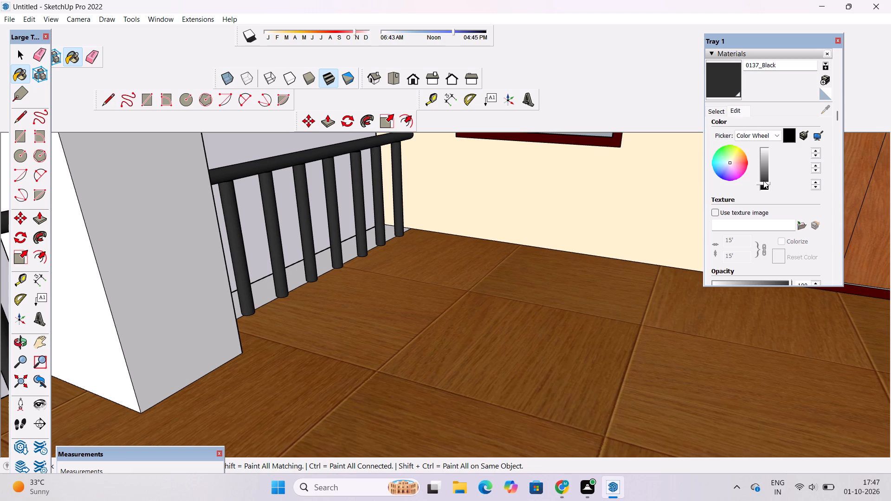
pyautogui.scroll(-5, 473, 186)
pyautogui.scroll(-9, 426, 207)
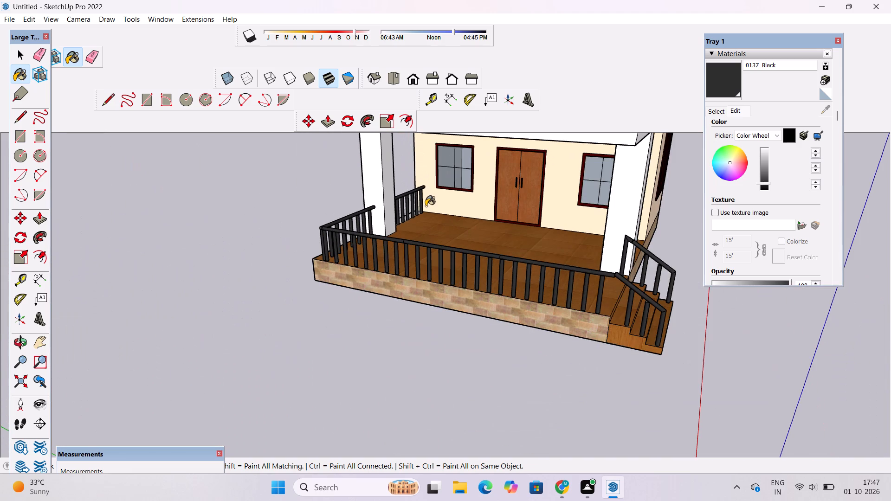
# Examine the porch railings, columns and entrance from several angles for parts still left unpainted.
pyautogui.press('o')
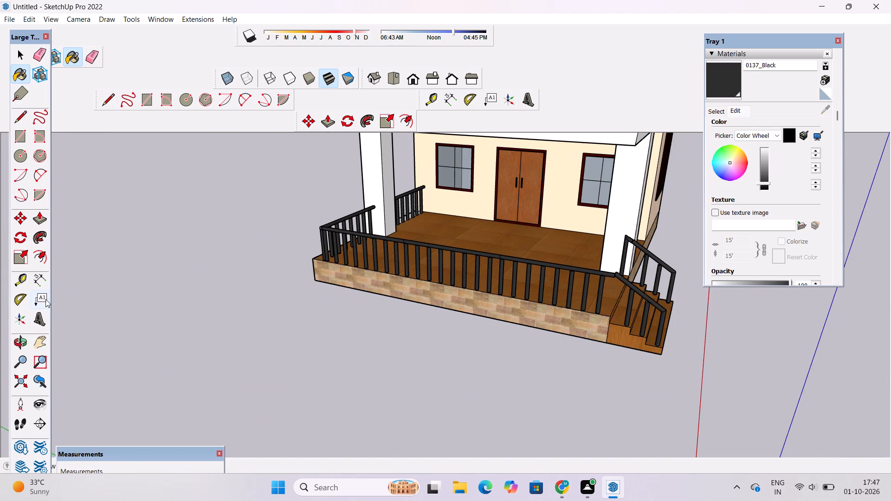
pyautogui.click(22, 337)
pyautogui.scroll(-6, 283, 236)
pyautogui.moveTo(427, 253); pyautogui.dragTo(287, 240)
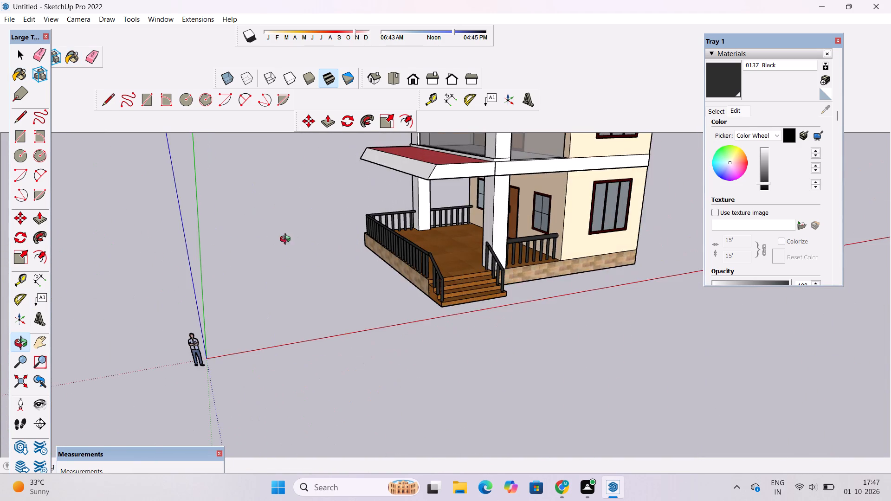
pyautogui.scroll(4, 482, 247)
pyautogui.keyDown('shift'); pyautogui.moveTo(501, 260); pyautogui.dragTo(468, 257); pyautogui.keyUp('shift')
pyautogui.moveTo(469, 256); pyautogui.dragTo(427, 255)
pyautogui.scroll(-4, 427, 255)
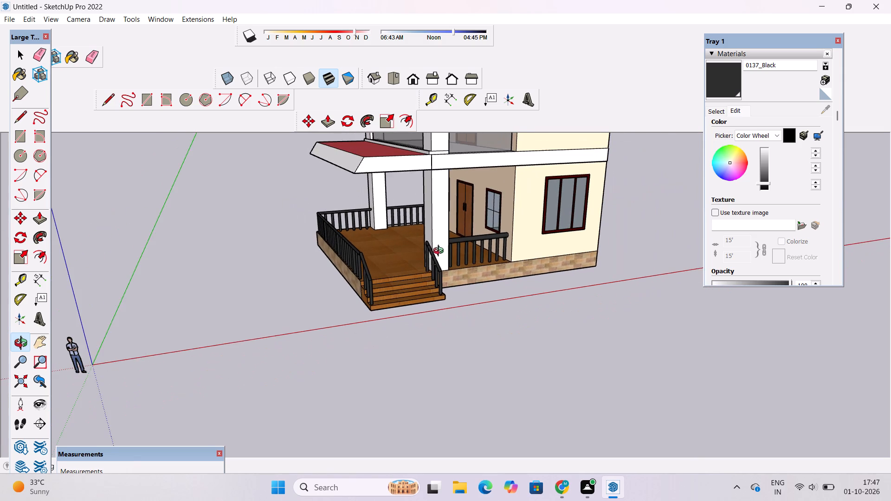
pyautogui.keyDown('shift'); pyautogui.moveTo(471, 258); pyautogui.dragTo(460, 252); pyautogui.keyUp('shift')
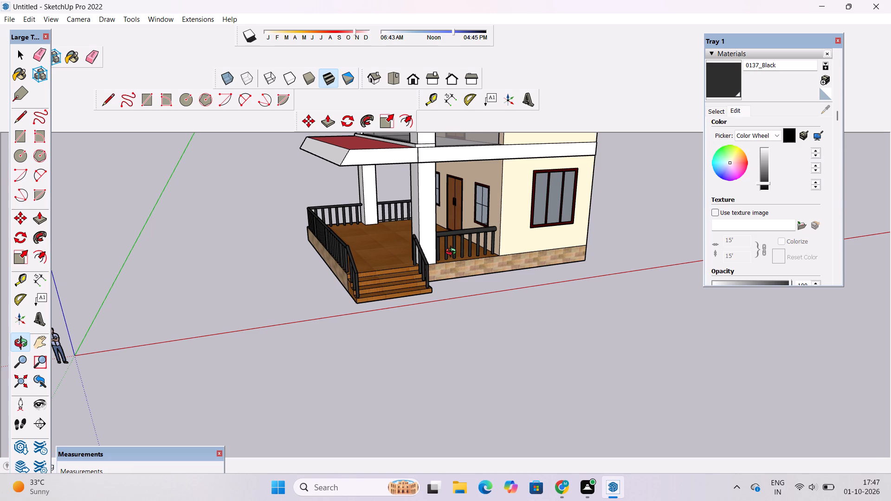
pyautogui.scroll(-5, 381, 257)
pyautogui.scroll(5, 381, 256)
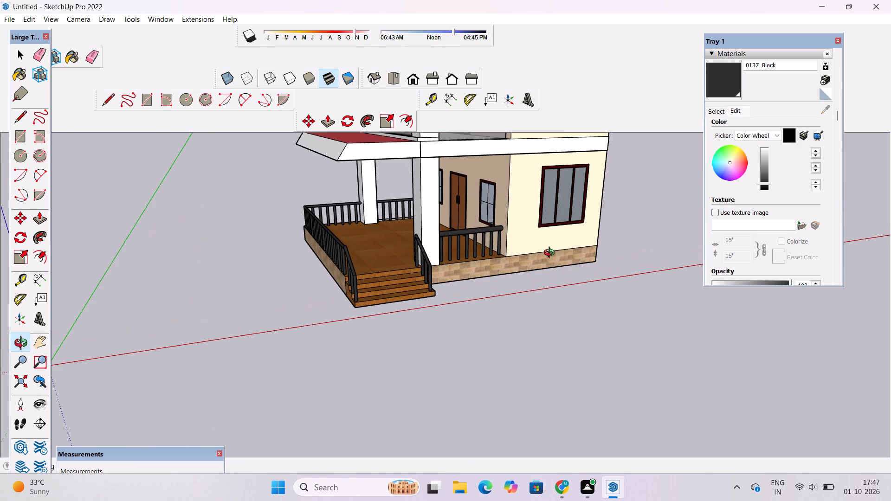
pyautogui.moveTo(551, 254); pyautogui.dragTo(439, 278)
pyautogui.scroll(-5, 433, 277)
pyautogui.moveTo(451, 297); pyautogui.dragTo(347, 275)
pyautogui.scroll(5, 347, 240)
pyautogui.keyDown('shift'); pyautogui.moveTo(373, 236); pyautogui.dragTo(367, 281); pyautogui.keyUp('shift')
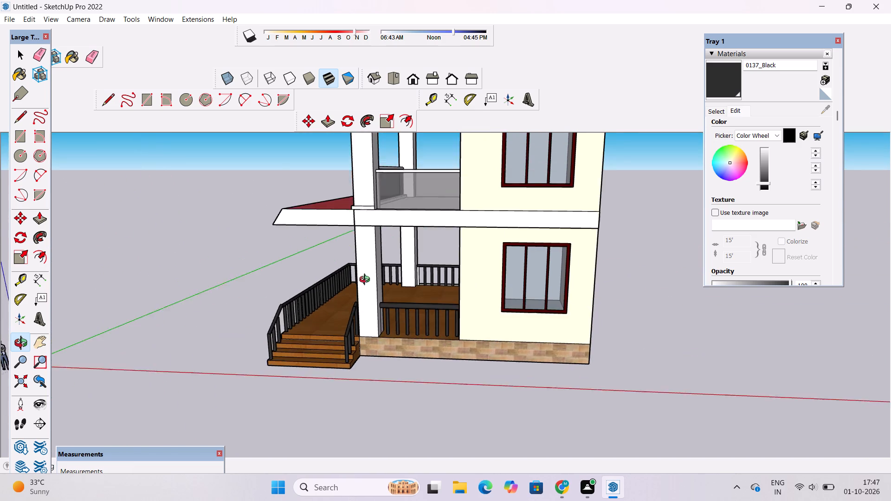
pyautogui.keyDown('shift'); pyautogui.moveTo(367, 281); pyautogui.dragTo(367, 279); pyautogui.keyUp('shift')
pyautogui.moveTo(375, 298); pyautogui.dragTo(490, 309)
pyautogui.scroll(10, 428, 268)
pyautogui.moveTo(478, 292); pyautogui.dragTo(406, 293)
pyautogui.scroll(5, 498, 292)
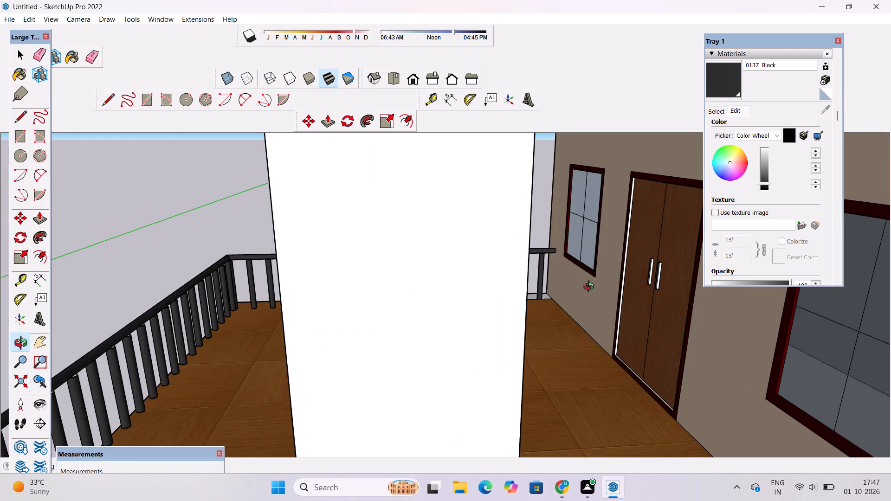
pyautogui.moveTo(591, 288); pyautogui.dragTo(467, 294)
pyautogui.moveTo(491, 291); pyautogui.dragTo(610, 268)
pyautogui.scroll(-6, 611, 267)
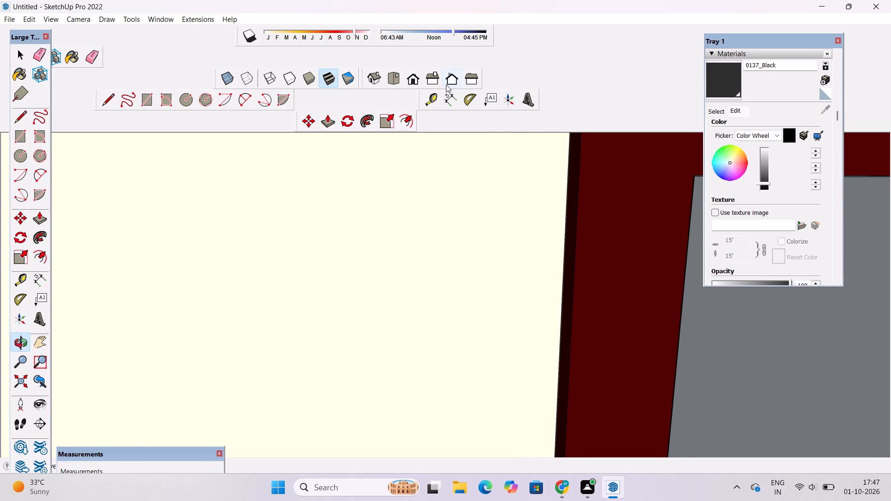
# Paint the white baluster beside the far porch column, on the railing towards the house wall, with 0137_Black.
pyautogui.click(408, 77)
pyautogui.scroll(-7, 453, 147)
pyautogui.scroll(3, 352, 258)
pyautogui.moveTo(400, 227); pyautogui.dragTo(393, 315)
pyautogui.scroll(4, 409, 157)
pyautogui.keyDown('shift'); pyautogui.moveTo(407, 169); pyautogui.dragTo(402, 265); pyautogui.keyUp('shift')
pyautogui.scroll(3, 399, 247)
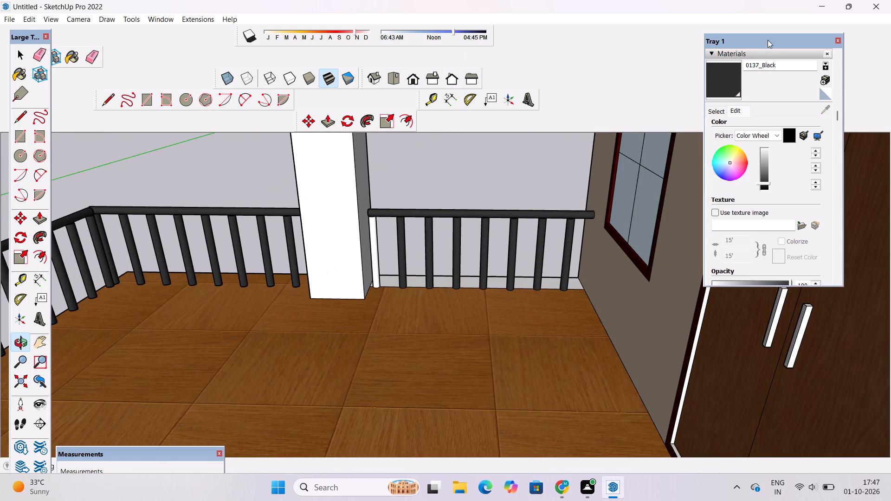
pyautogui.click(723, 74)
pyautogui.scroll(5, 372, 234)
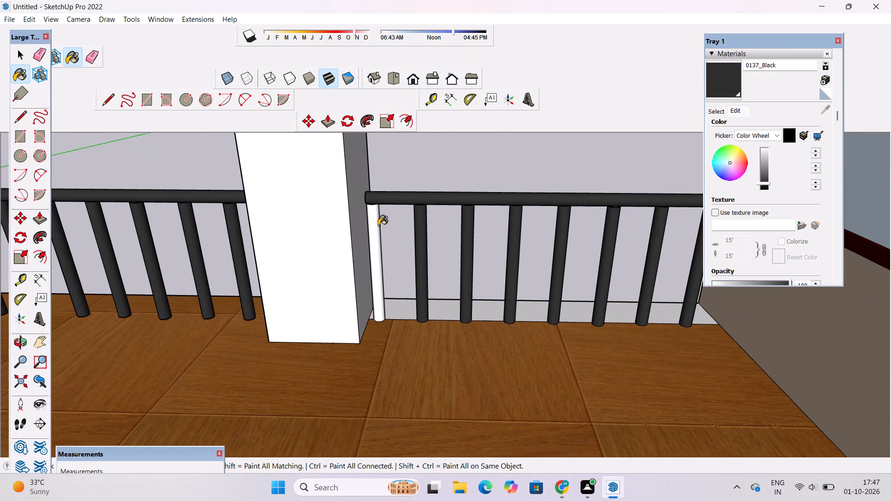
pyautogui.click(376, 225)
pyautogui.scroll(-4, 424, 231)
pyautogui.scroll(1, 424, 231)
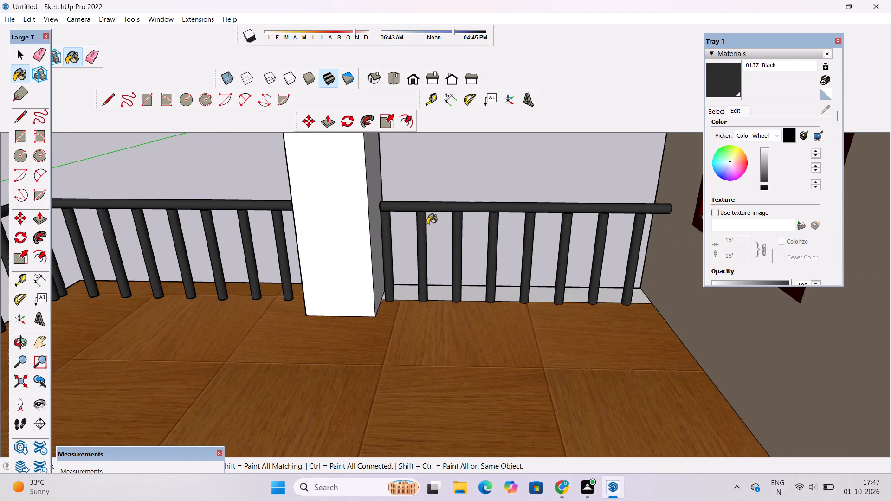
pyautogui.press('space')
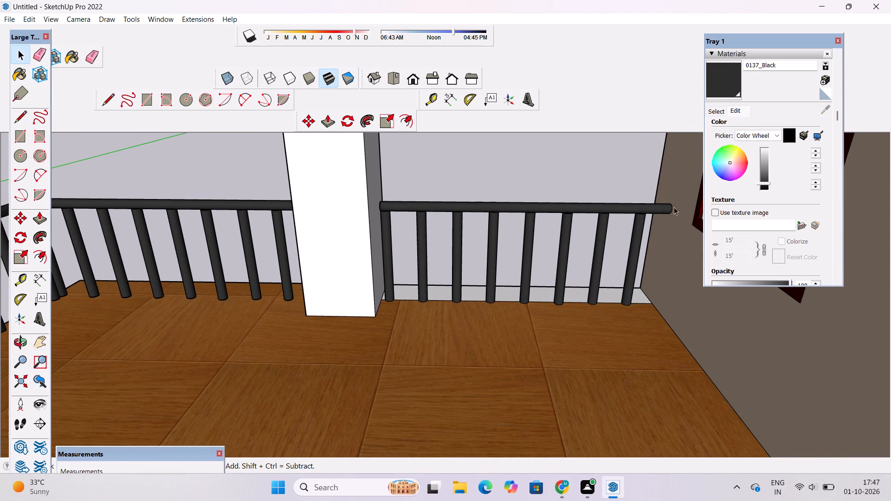
# Paint the top rails of the three upper-floor balcony glass railings with 0137_Black.
pyautogui.click(711, 113)
pyautogui.scroll(-3, 573, 227)
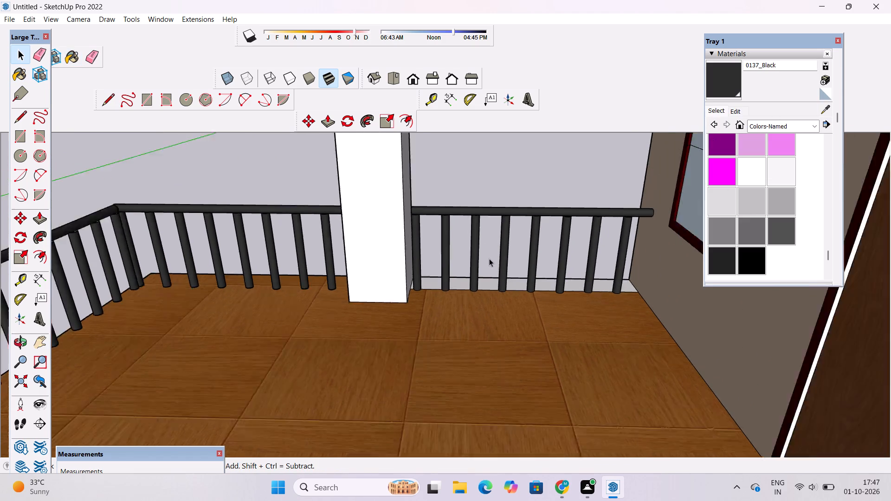
pyautogui.scroll(-12, 489, 258)
pyautogui.scroll(1, 476, 244)
pyautogui.scroll(-10, 476, 244)
pyautogui.press('o')
pyautogui.scroll(-11, 490, 204)
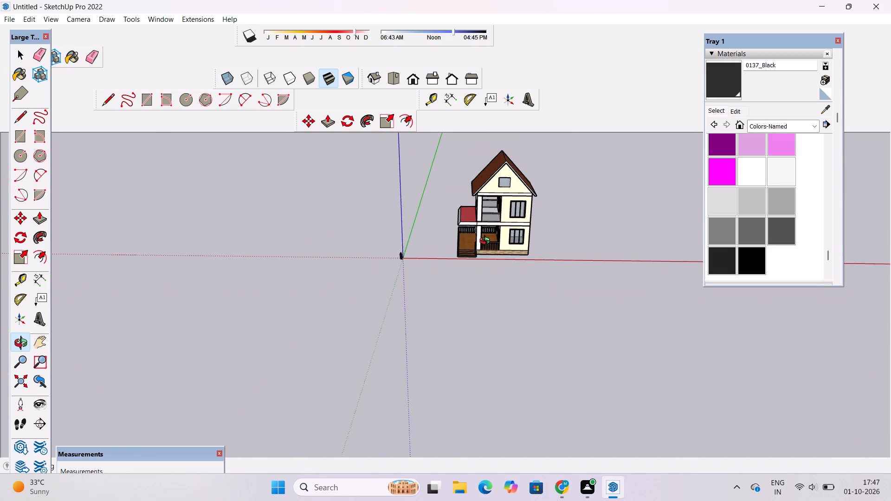
pyautogui.moveTo(487, 242); pyautogui.dragTo(512, 187)
pyautogui.scroll(6, 491, 192)
pyautogui.moveTo(491, 219); pyautogui.dragTo(562, 246)
pyautogui.scroll(10, 460, 217)
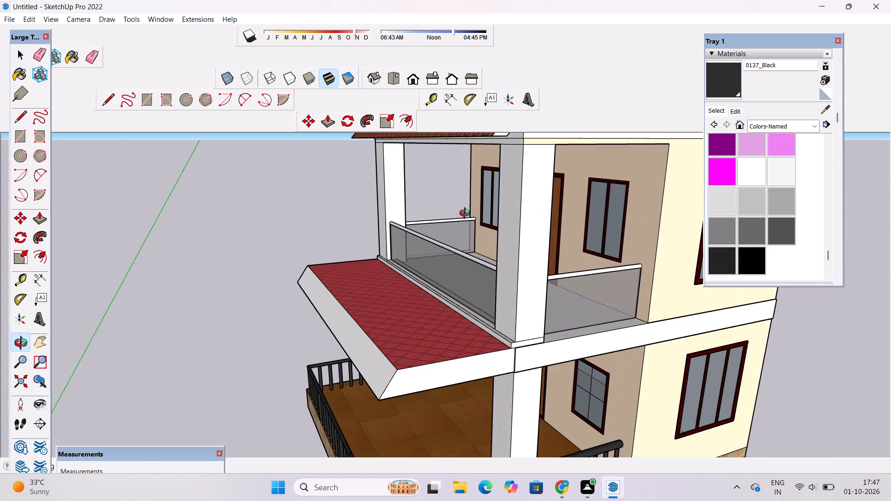
pyautogui.keyDown('shift'); pyautogui.moveTo(479, 209); pyautogui.dragTo(436, 240); pyautogui.keyUp('shift')
pyautogui.click(721, 84)
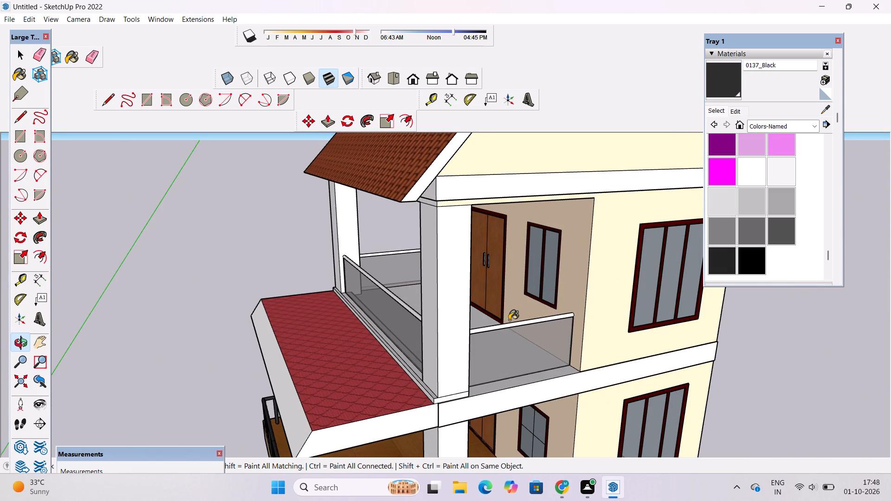
pyautogui.scroll(4, 508, 322)
pyautogui.click(517, 323)
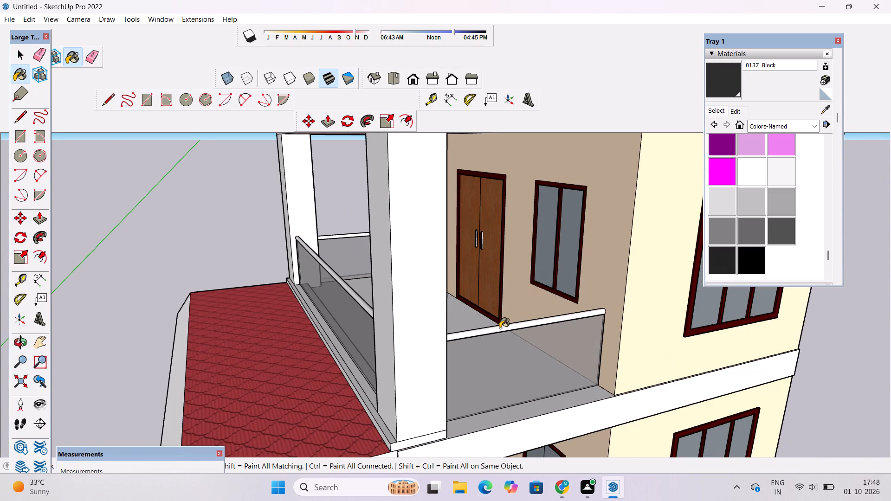
pyautogui.click(351, 292)
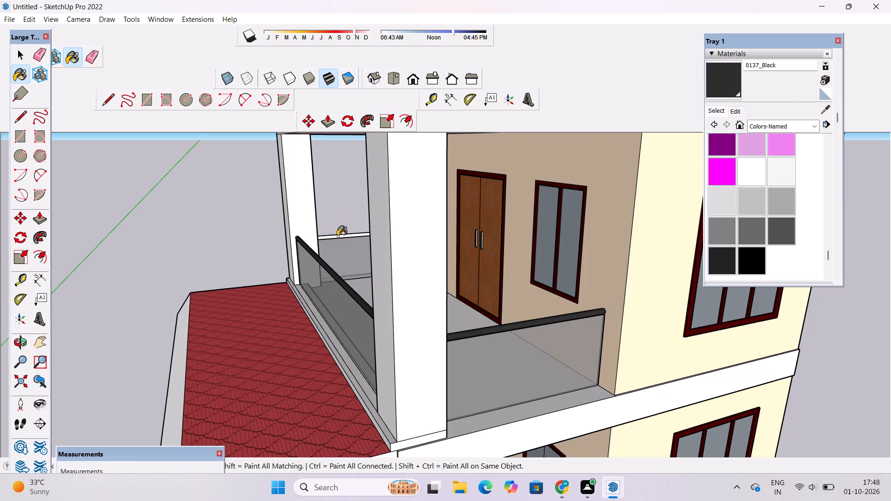
pyautogui.click(338, 236)
# Paint the right jamb and the sill of the gable window opening with 0137_Black.
pyautogui.press('o')
pyautogui.scroll(-9, 339, 234)
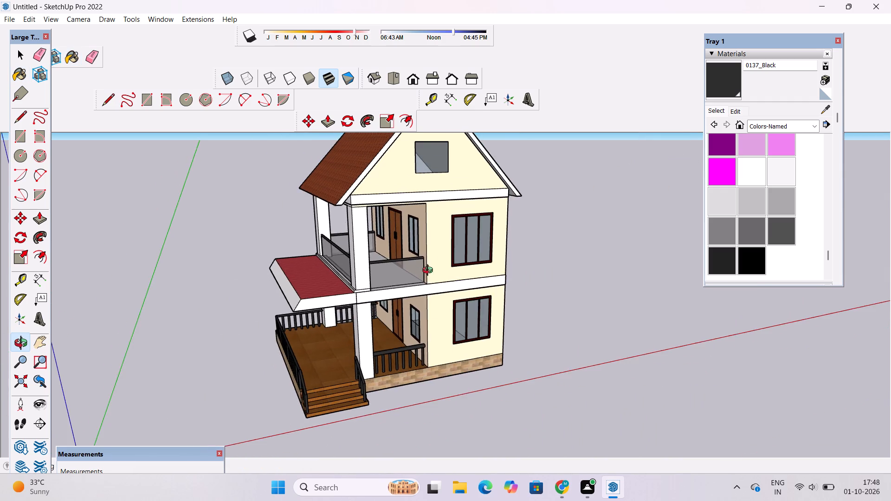
pyautogui.moveTo(430, 271); pyautogui.dragTo(371, 246)
pyautogui.scroll(-1, 389, 239)
pyautogui.keyDown('shift'); pyautogui.moveTo(419, 238); pyautogui.dragTo(387, 327); pyautogui.keyUp('shift')
pyautogui.scroll(8, 411, 276)
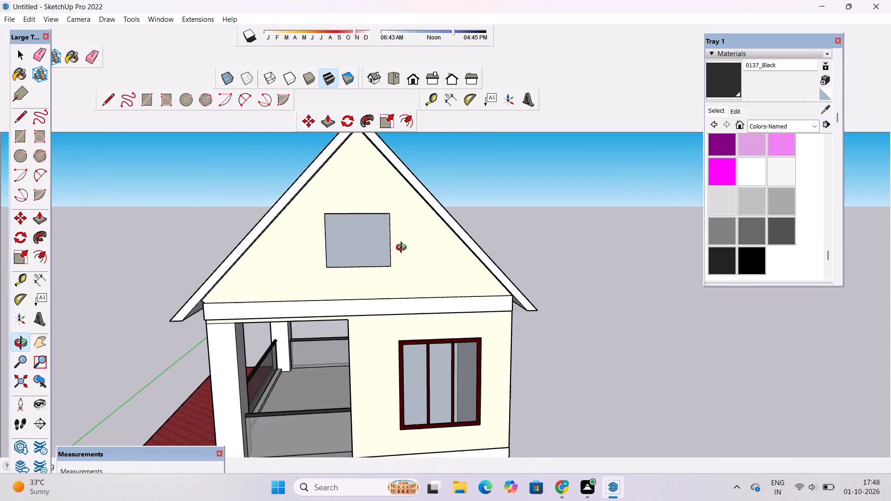
pyautogui.scroll(7, 403, 249)
pyautogui.moveTo(356, 265); pyautogui.dragTo(471, 306)
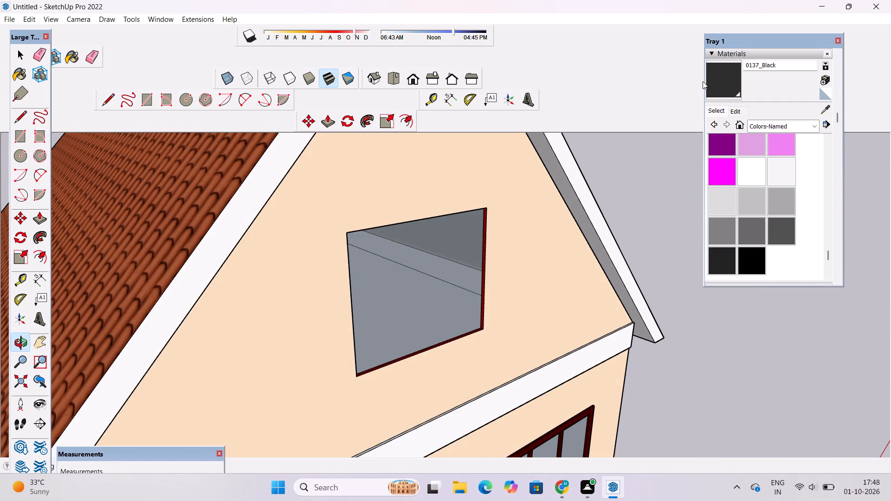
pyautogui.click(712, 77)
pyautogui.scroll(11, 471, 270)
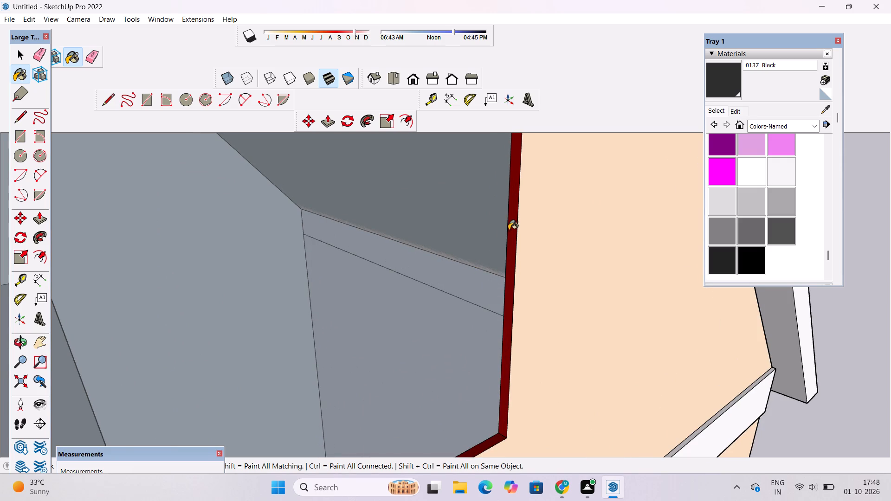
pyautogui.click(509, 230)
pyautogui.scroll(-10, 519, 226)
pyautogui.scroll(15, 476, 371)
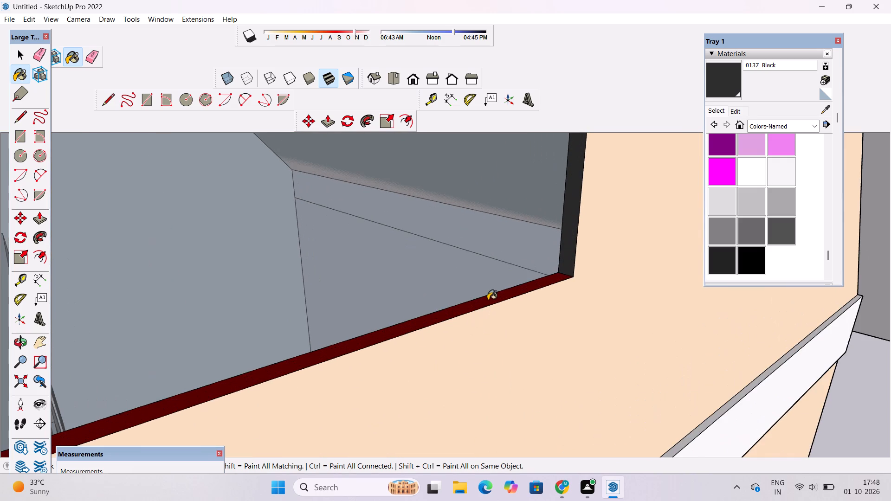
pyautogui.click(491, 297)
pyautogui.scroll(-14, 448, 337)
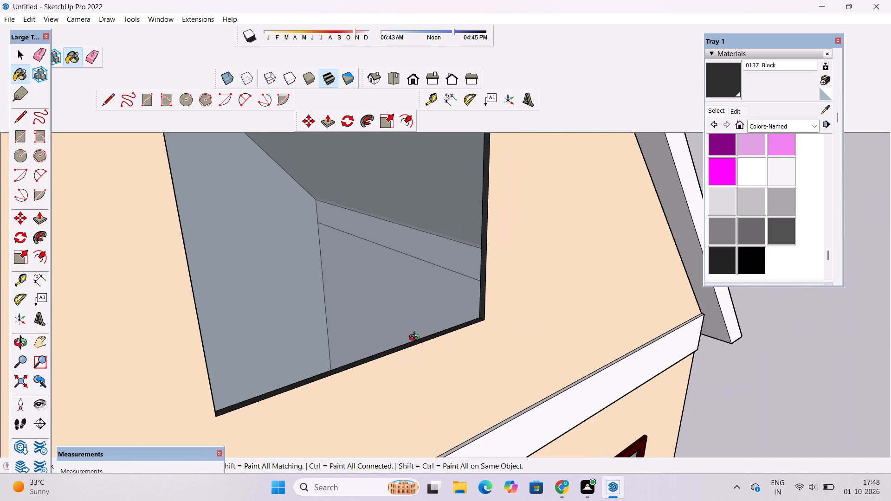
# Paint the head and the left jamb of the gable window opening with 0137_Black.
pyautogui.press('o')
pyautogui.moveTo(519, 302); pyautogui.dragTo(364, 293)
pyautogui.scroll(-5, 359, 266)
pyautogui.keyDown('shift'); pyautogui.moveTo(326, 267); pyautogui.dragTo(411, 374); pyautogui.keyUp('shift')
pyautogui.moveTo(318, 345); pyautogui.dragTo(310, 321)
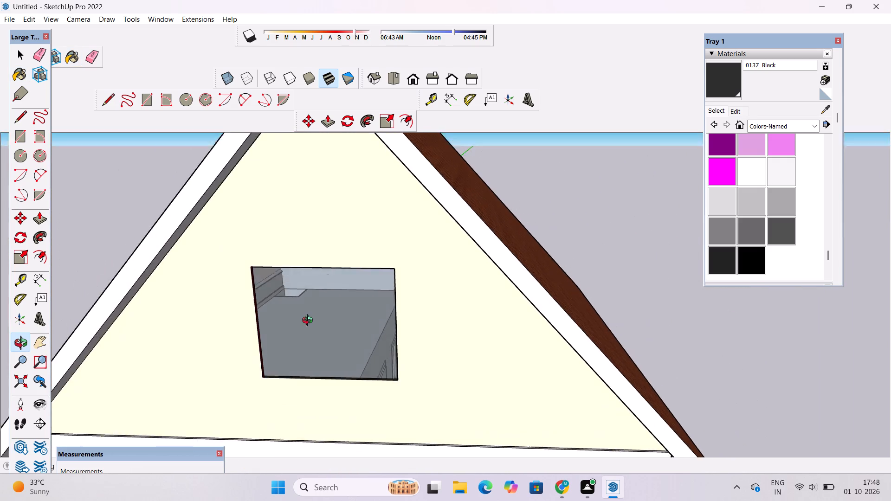
pyautogui.moveTo(310, 321); pyautogui.dragTo(299, 243)
pyautogui.keyDown('shift'); pyautogui.moveTo(298, 210); pyautogui.dragTo(370, 349); pyautogui.keyUp('shift')
pyautogui.scroll(4, 350, 313)
pyautogui.moveTo(341, 315); pyautogui.dragTo(329, 282)
pyautogui.scroll(2, 323, 315)
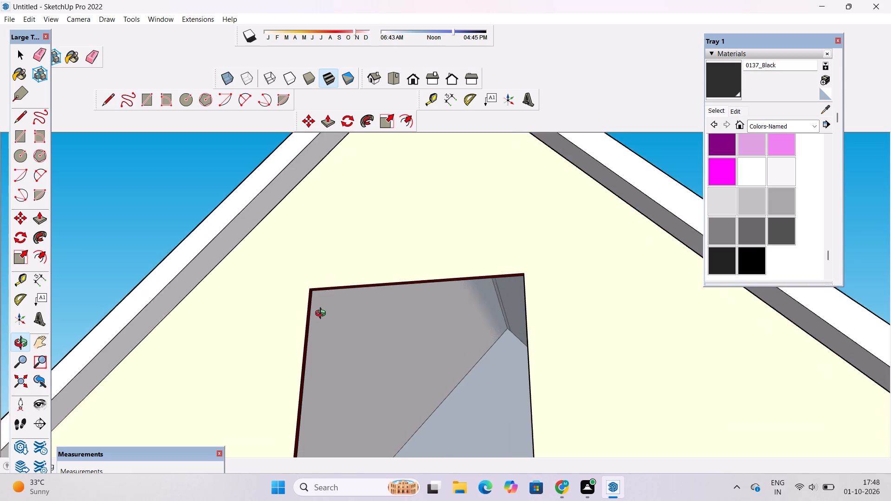
pyautogui.scroll(6, 323, 315)
pyautogui.click(726, 88)
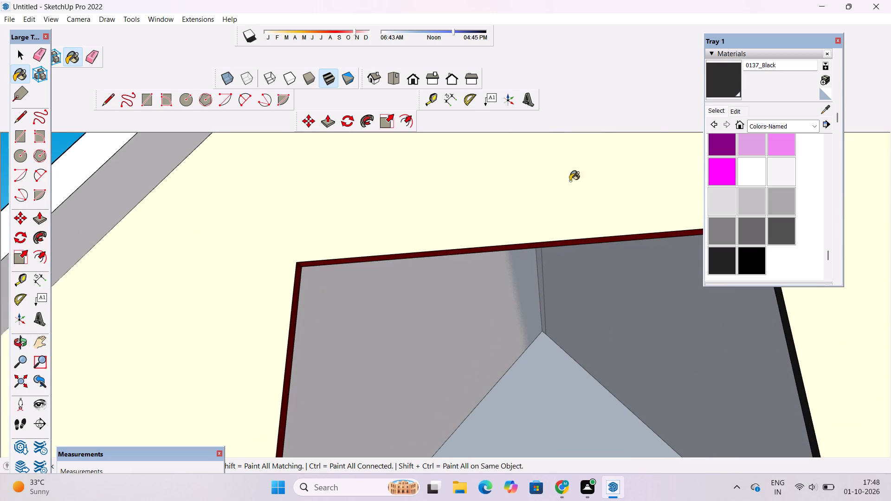
pyautogui.scroll(8, 361, 298)
pyautogui.click(388, 225)
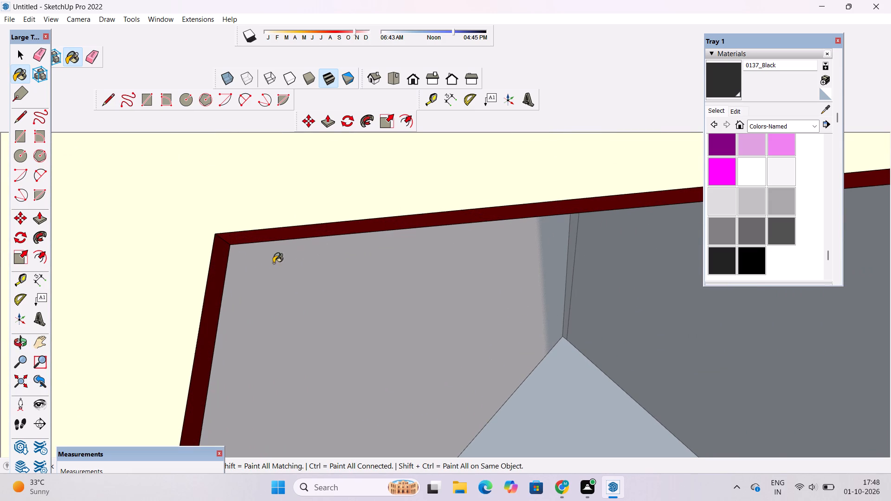
pyautogui.click(219, 261)
# Examine the gable window and the whole house exterior from several angles to check the applied materials.
pyautogui.press('o')
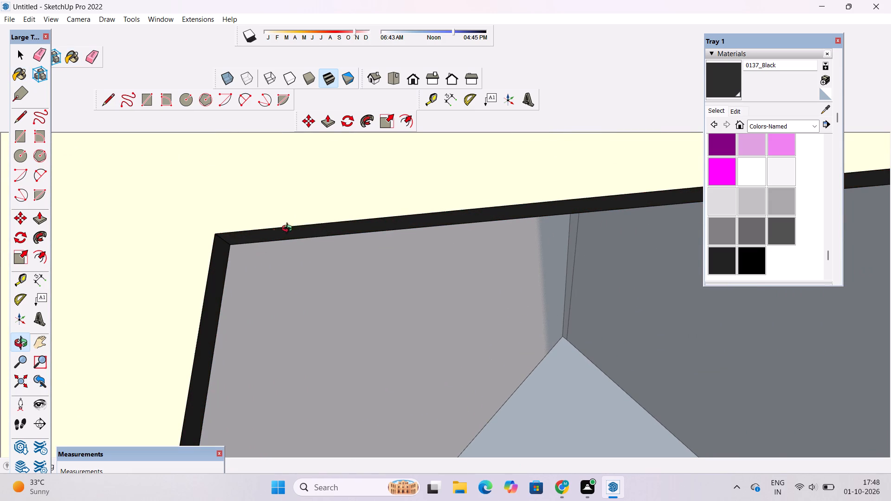
pyautogui.scroll(-8, 375, 194)
pyautogui.moveTo(394, 180); pyautogui.dragTo(410, 223)
pyautogui.scroll(-15, 411, 217)
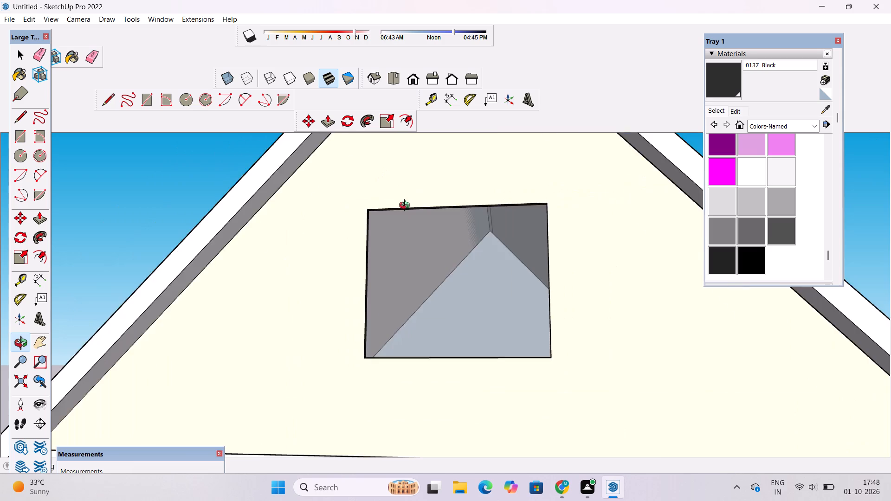
pyautogui.scroll(-9, 407, 206)
pyautogui.moveTo(417, 207); pyautogui.dragTo(432, 227)
pyautogui.scroll(5, 435, 213)
pyautogui.keyDown('shift'); pyautogui.moveTo(420, 223); pyautogui.dragTo(415, 187); pyautogui.keyUp('shift')
pyautogui.moveTo(413, 210); pyautogui.dragTo(462, 225)
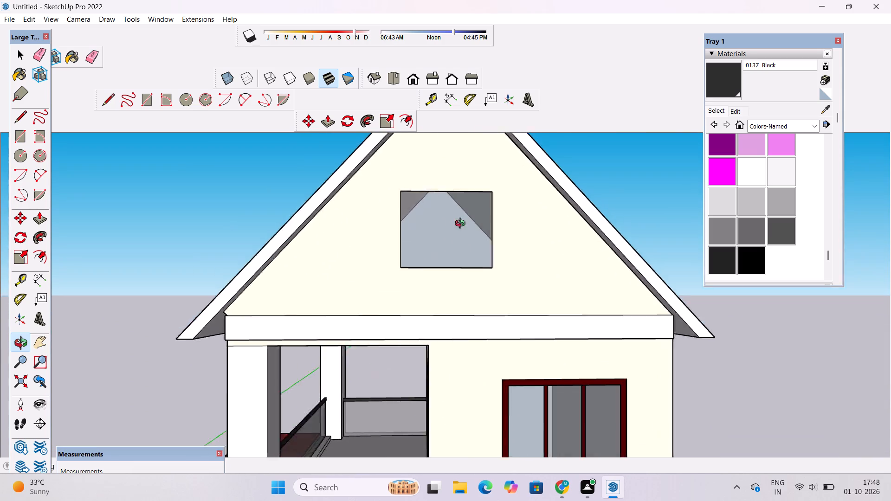
pyautogui.moveTo(462, 225); pyautogui.dragTo(540, 236)
pyautogui.keyDown('shift'); pyautogui.moveTo(540, 237); pyautogui.dragTo(398, 252); pyautogui.keyUp('shift')
pyautogui.scroll(-11, 398, 252)
pyautogui.moveTo(385, 291); pyautogui.dragTo(444, 271)
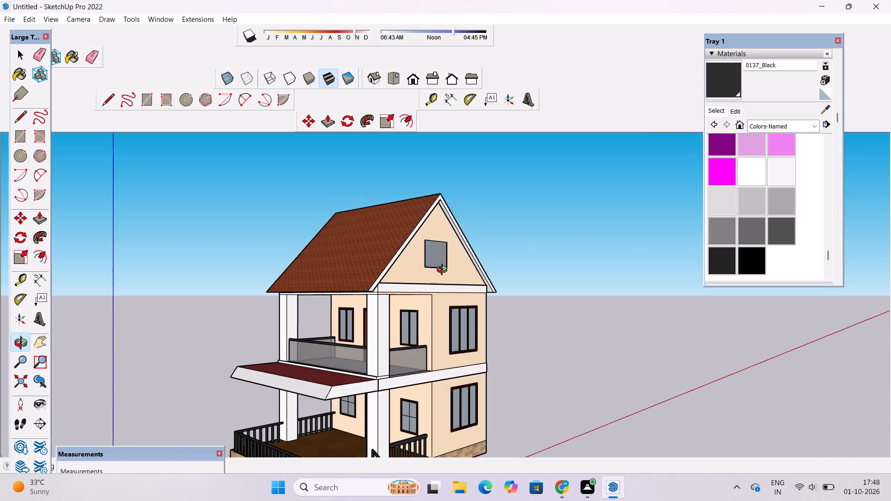
pyautogui.keyDown('shift'); pyautogui.moveTo(431, 288); pyautogui.dragTo(419, 218); pyautogui.keyUp('shift')
pyautogui.scroll(-5, 414, 218)
pyautogui.moveTo(428, 257); pyautogui.dragTo(420, 263)
pyautogui.moveTo(420, 270); pyautogui.dragTo(398, 280)
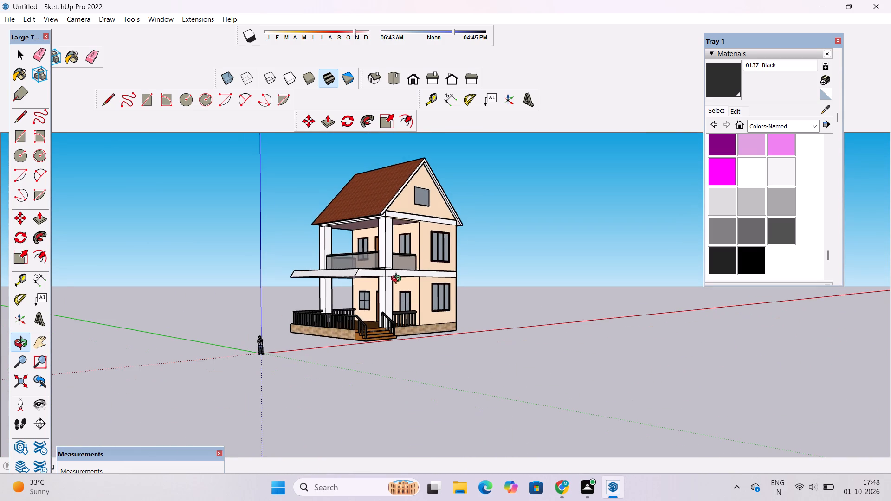
pyautogui.moveTo(398, 280); pyautogui.dragTo(361, 282)
pyautogui.scroll(-4, 358, 276)
pyautogui.moveTo(393, 250); pyautogui.dragTo(330, 299)
pyautogui.scroll(4, 331, 300)
pyautogui.moveTo(337, 315); pyautogui.dragTo(297, 342)
pyautogui.moveTo(290, 343); pyautogui.dragTo(323, 308)
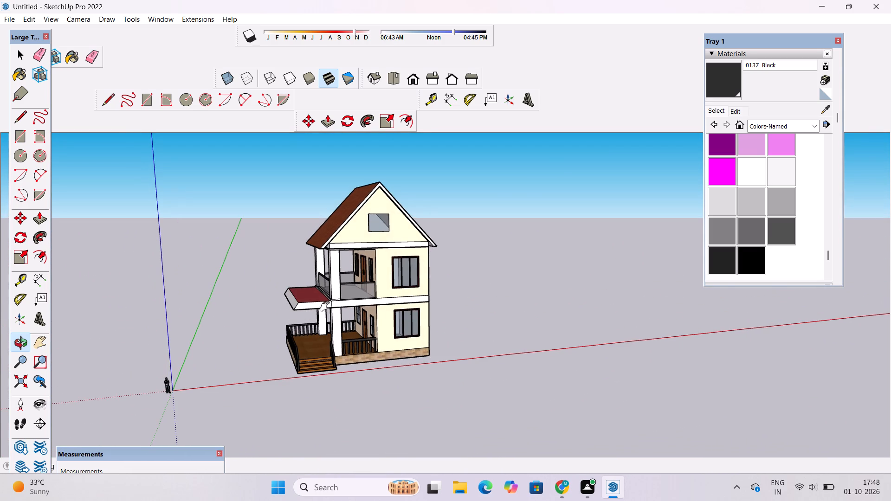
# Close the tray containing the materials library to view the house unobstructed.
pyautogui.click(839, 41)
pyautogui.scroll(-4, 428, 238)
pyautogui.moveTo(445, 250); pyautogui.dragTo(349, 258)
pyautogui.scroll(4, 368, 266)
pyautogui.moveTo(428, 263); pyautogui.dragTo(542, 264)
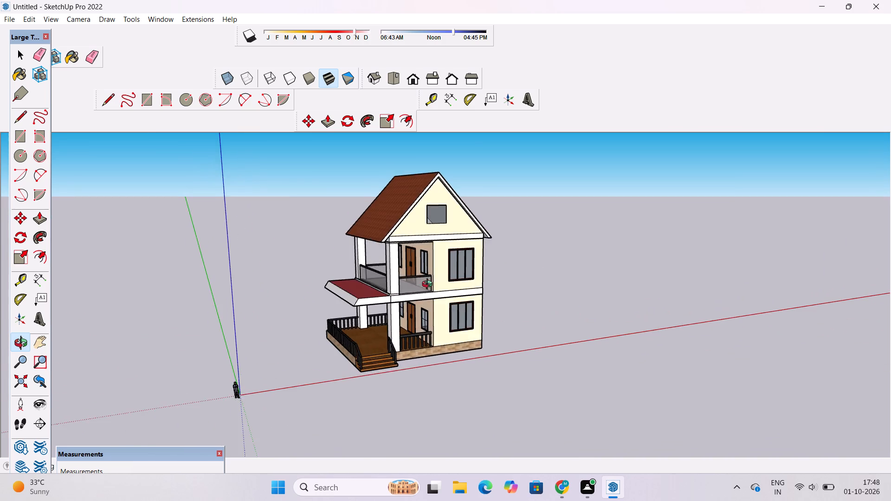
# Save the house model in the Downloads folder as a SketchUp model named "modren house".
pyautogui.keyDown('shift'); pyautogui.moveTo(402, 292); pyautogui.dragTo(452, 263); pyautogui.keyUp('shift')
pyautogui.moveTo(449, 270); pyautogui.dragTo(493, 266)
pyautogui.keyDown('shift'); pyautogui.moveTo(493, 266); pyautogui.dragTo(469, 274); pyautogui.keyUp('shift')
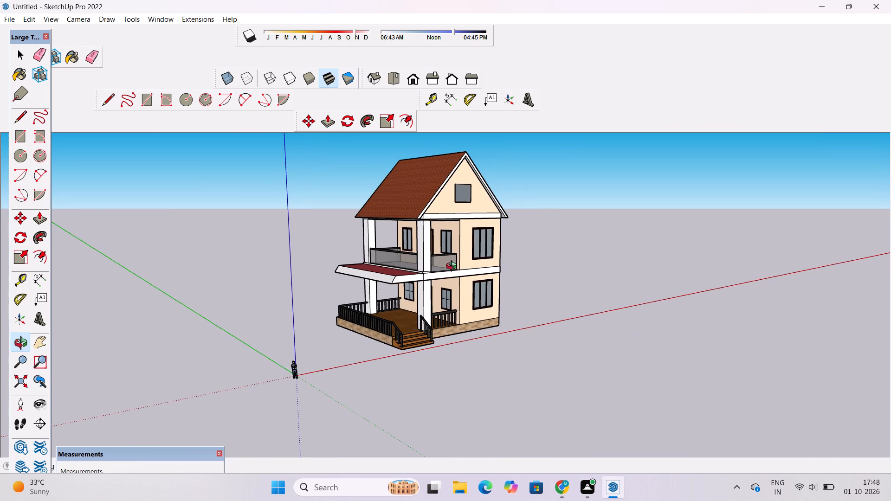
pyautogui.hotkey('ctrl', 's')
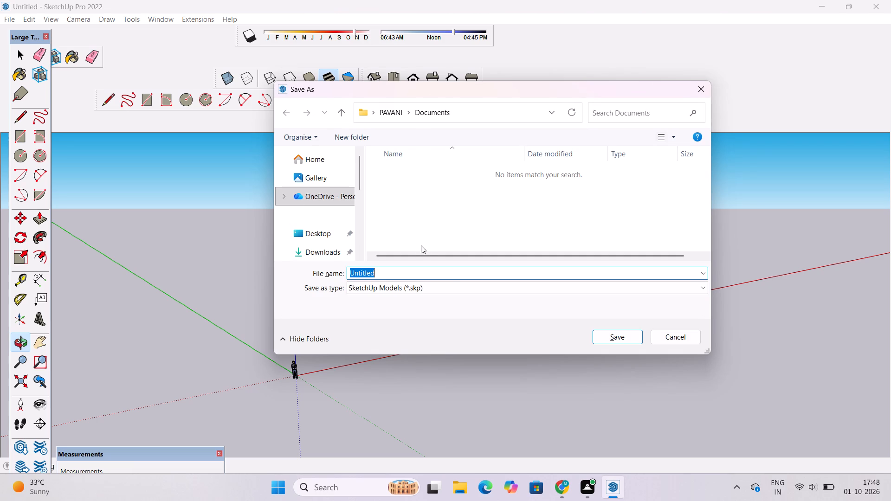
pyautogui.click(322, 254)
pyautogui.click(382, 272)
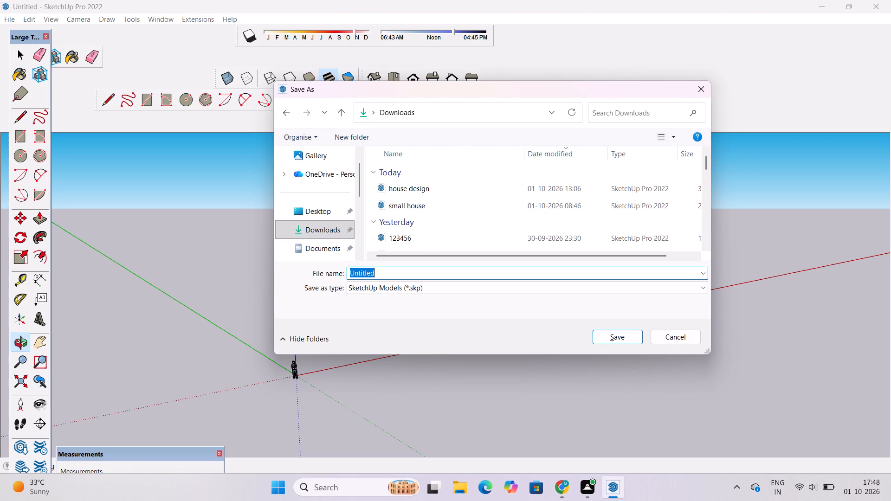
pyautogui.press('BackSpace')
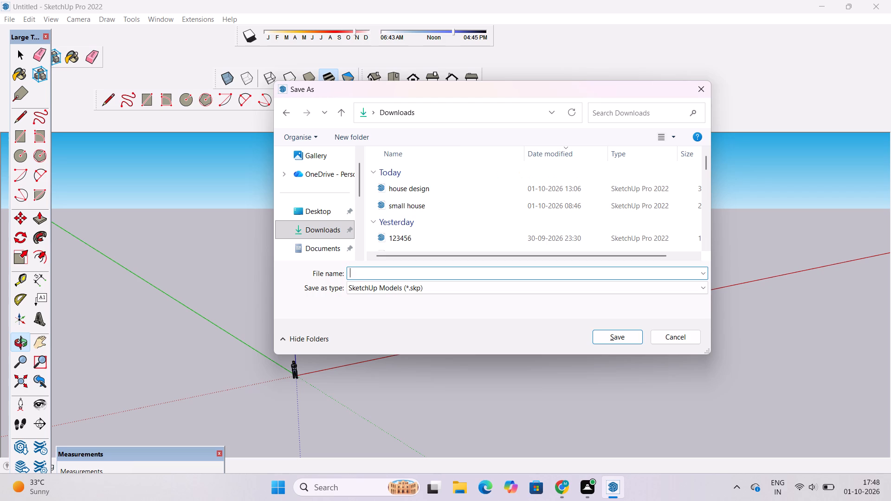
pyautogui.write('mode')
pyautogui.press('BackSpace')
pyautogui.write('ren house')
pyautogui.click(634, 335)
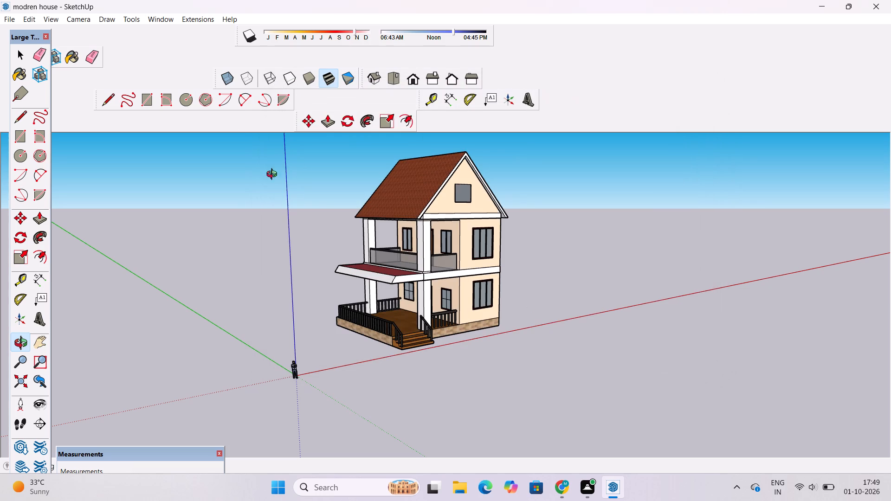
# Export the current house view as a 2D PDF file named "modren house pdf" in the Downloads folder.
pyautogui.click(6, 17)
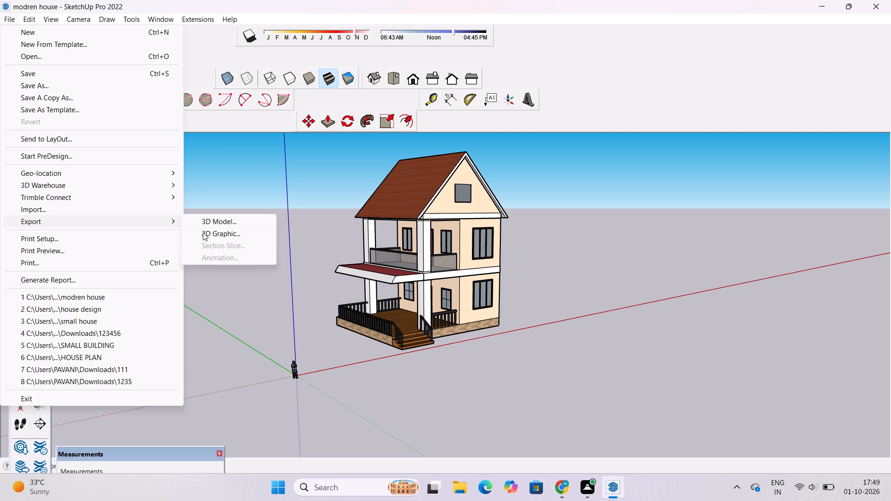
pyautogui.click(203, 232)
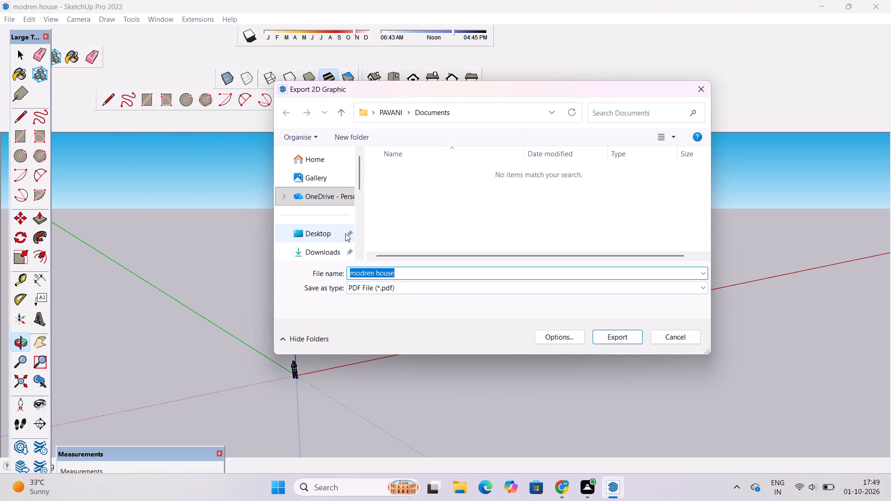
pyautogui.click(329, 249)
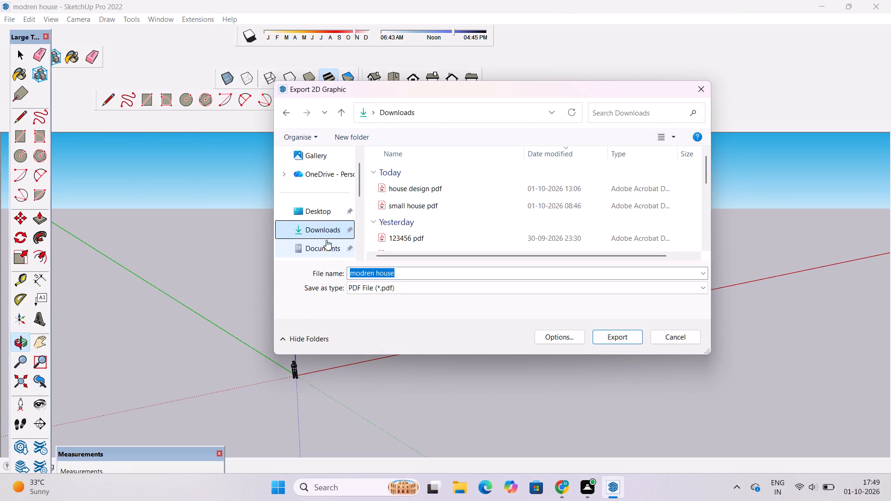
pyautogui.doubleClick(405, 271)
pyautogui.click(405, 271)
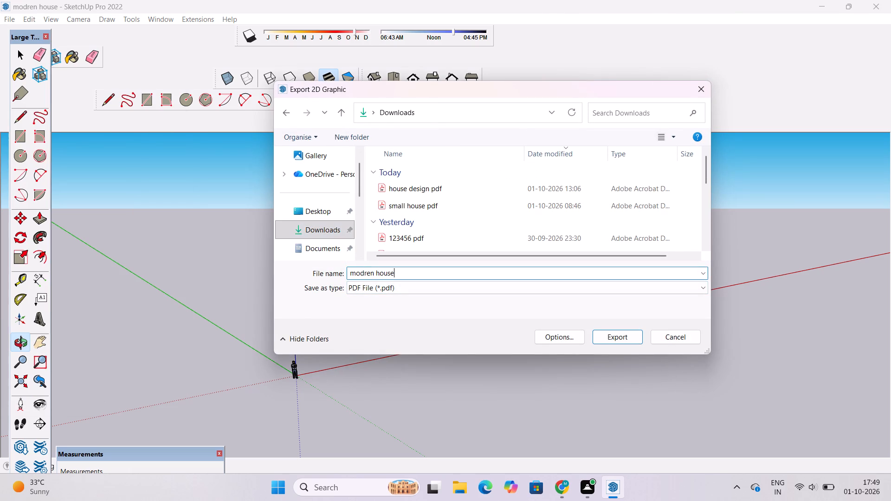
pyautogui.press('space')
pyautogui.write('pdf')
pyautogui.click(623, 336)
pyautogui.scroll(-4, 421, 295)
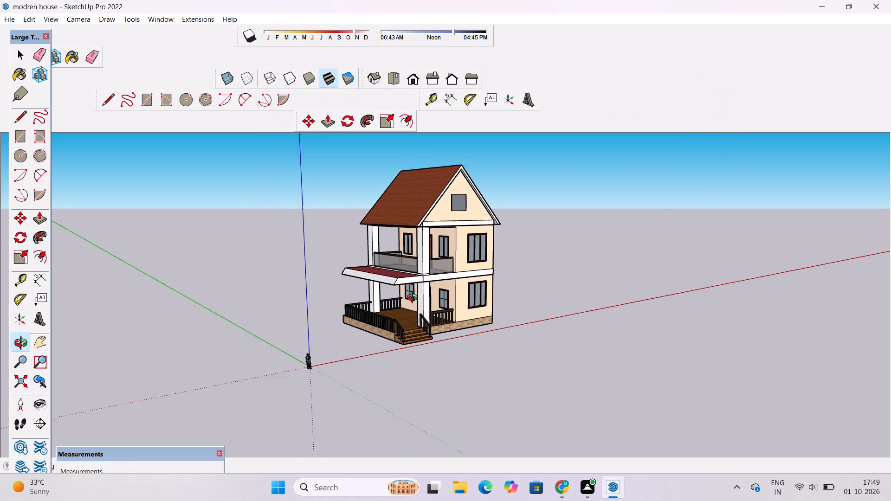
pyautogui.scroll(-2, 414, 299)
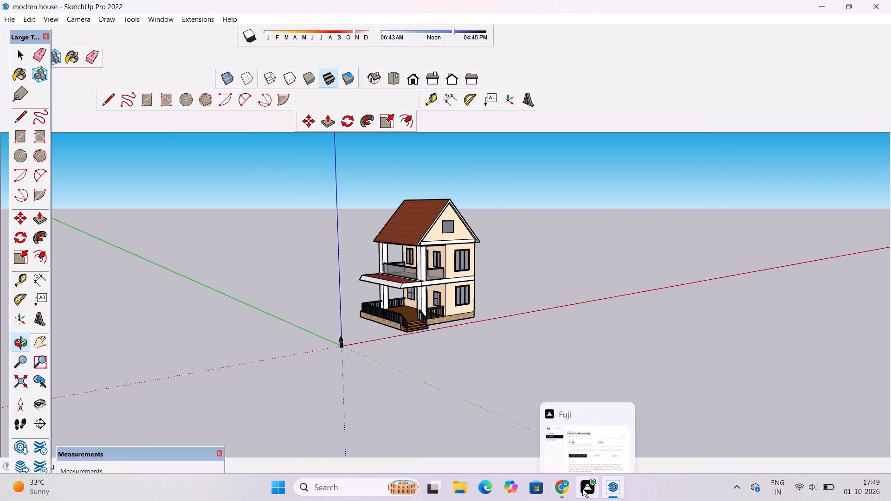